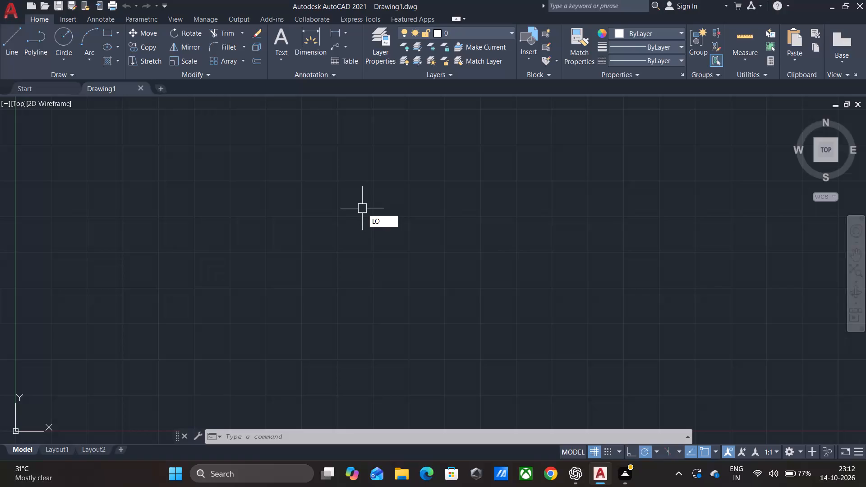
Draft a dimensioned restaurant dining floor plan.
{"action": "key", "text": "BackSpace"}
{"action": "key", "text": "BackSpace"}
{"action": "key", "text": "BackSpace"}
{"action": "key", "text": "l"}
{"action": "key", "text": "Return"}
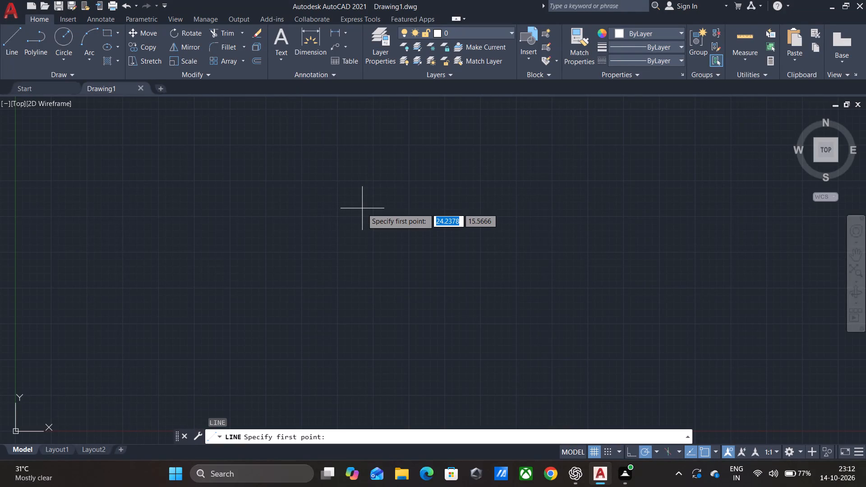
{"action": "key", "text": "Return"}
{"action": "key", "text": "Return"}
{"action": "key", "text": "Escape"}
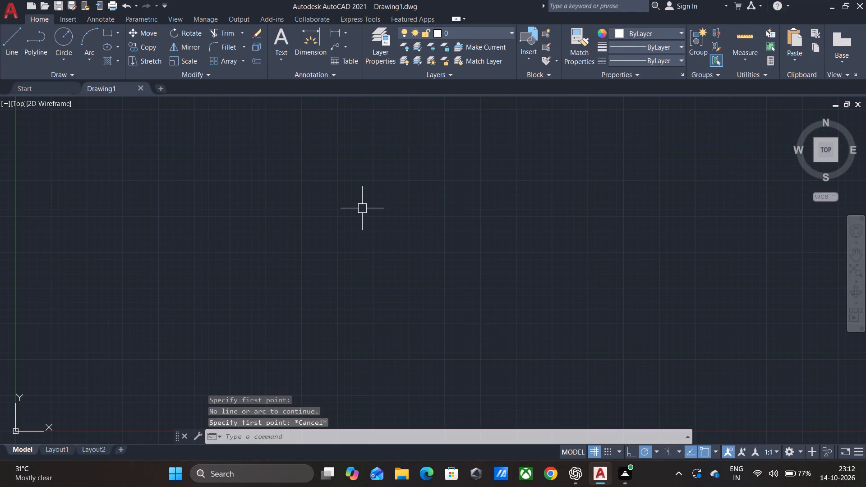
Turn on command logging with the LOGFILEON command.
{"action": "key", "text": "l"}
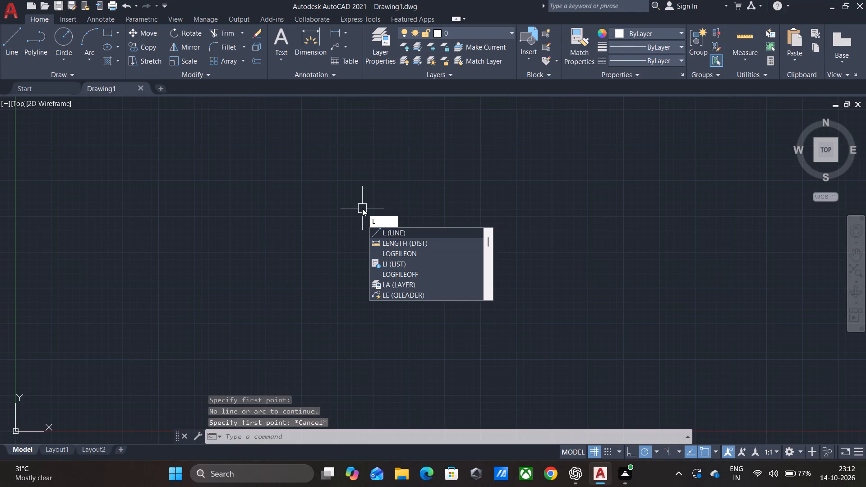
{"action": "key", "text": "Down"}
{"action": "key", "text": "Down"}
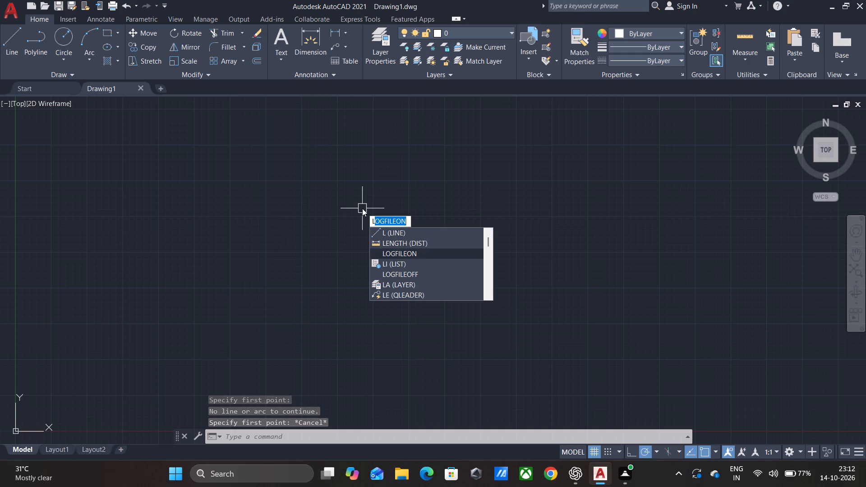
{"action": "key", "text": "Return"}
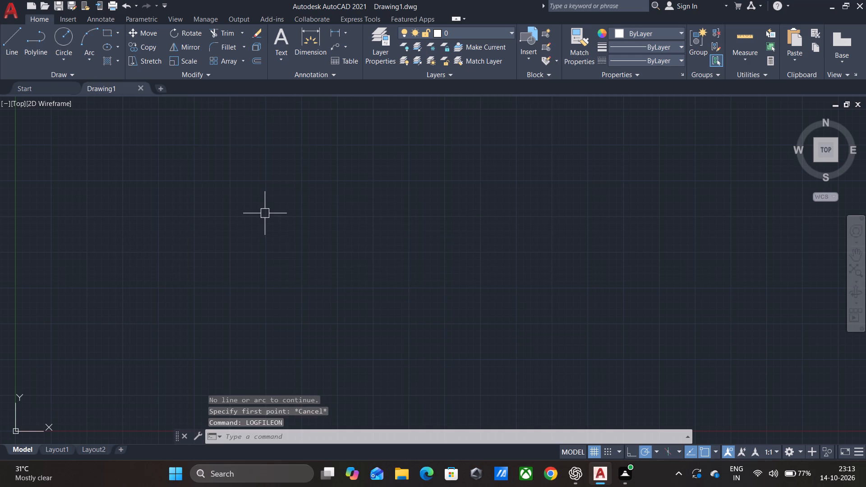
Set the drawing's length units to Architectural in the Drawing Units settings.
{"action": "key", "text": "u"}
{"action": "key", "text": "Down"}
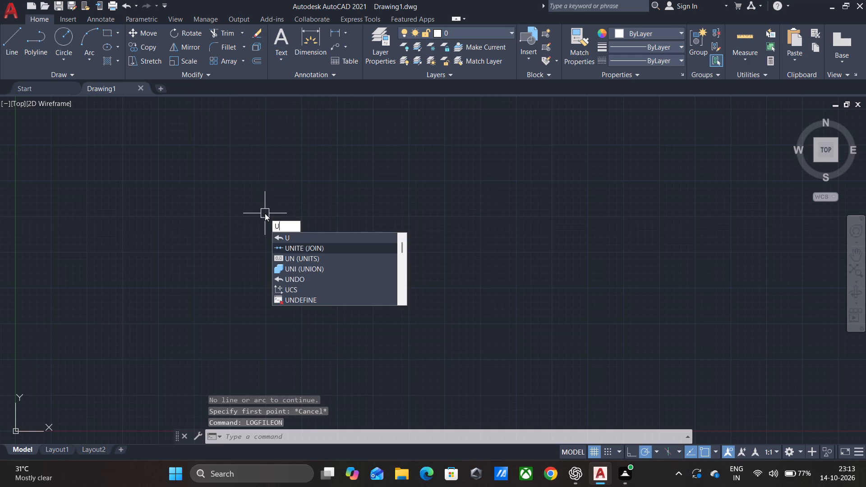
{"action": "key", "text": "Down"}
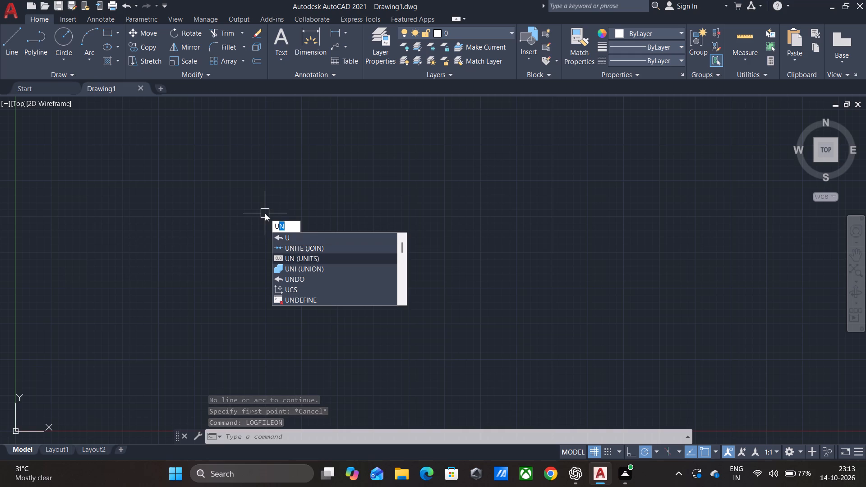
{"action": "key", "text": "Return"}
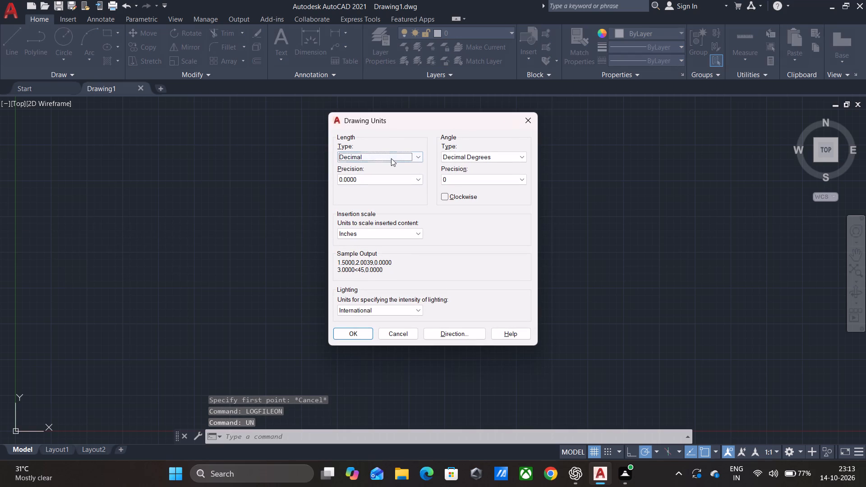
{"action": "left_click", "coordinate": [391, 158]}
{"action": "left_click", "coordinate": [367, 167]}
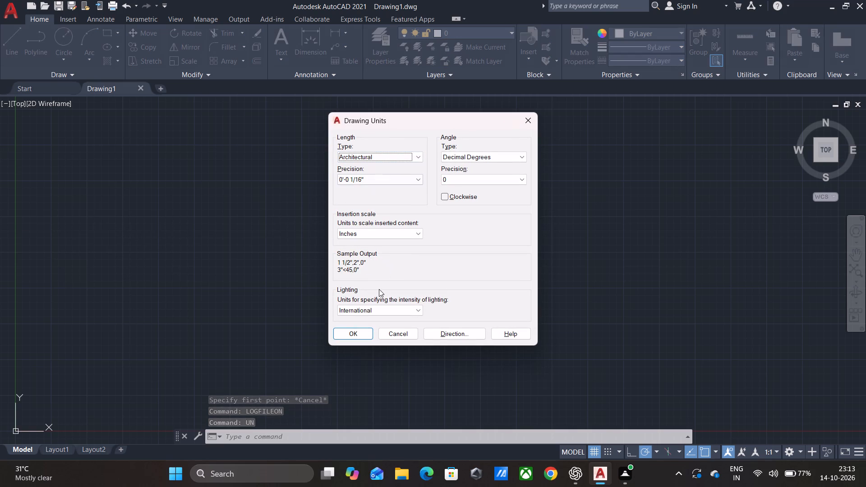
{"action": "left_click", "coordinate": [352, 334]}
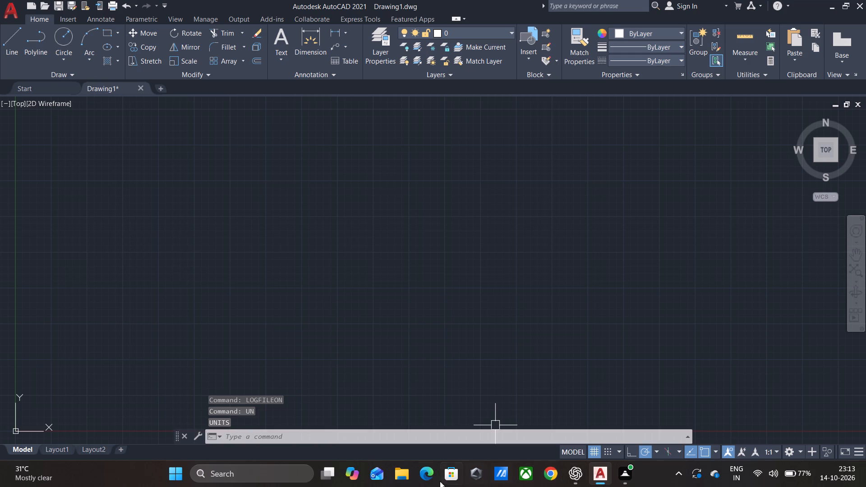
Copy the recent image file "resturant dining plan 15x22ft" from File Explorer and close the Explorer window.
{"action": "left_click", "coordinate": [398, 481]}
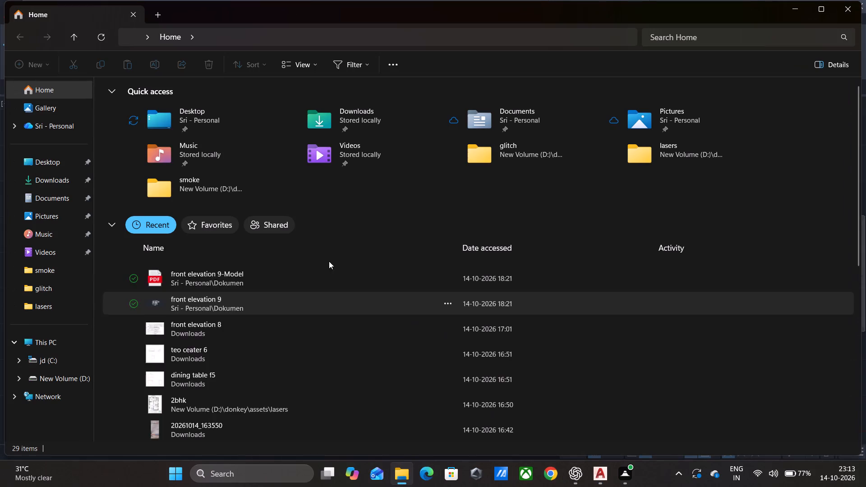
{"action": "right_click", "coordinate": [209, 274]}
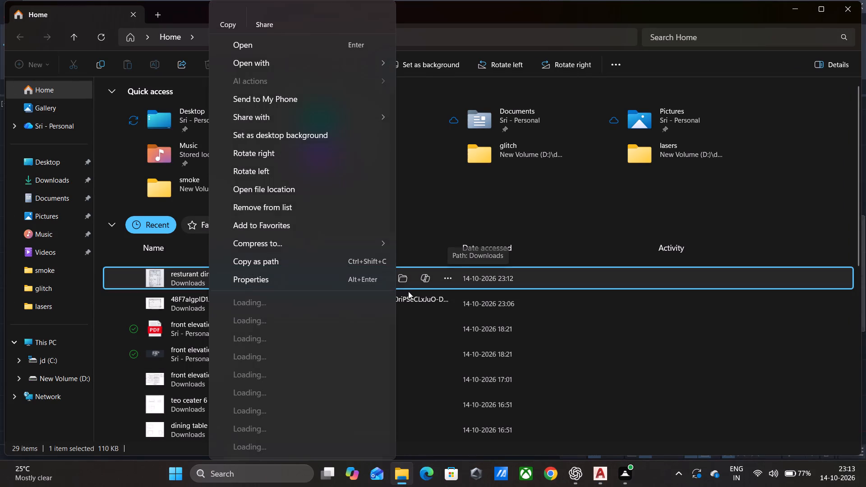
{"action": "left_click", "coordinate": [233, 15]}
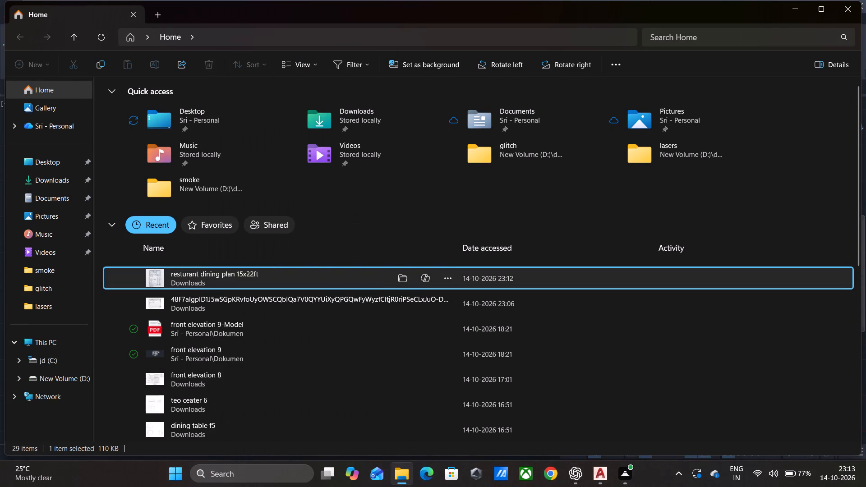
{"action": "left_click", "coordinate": [853, 4]}
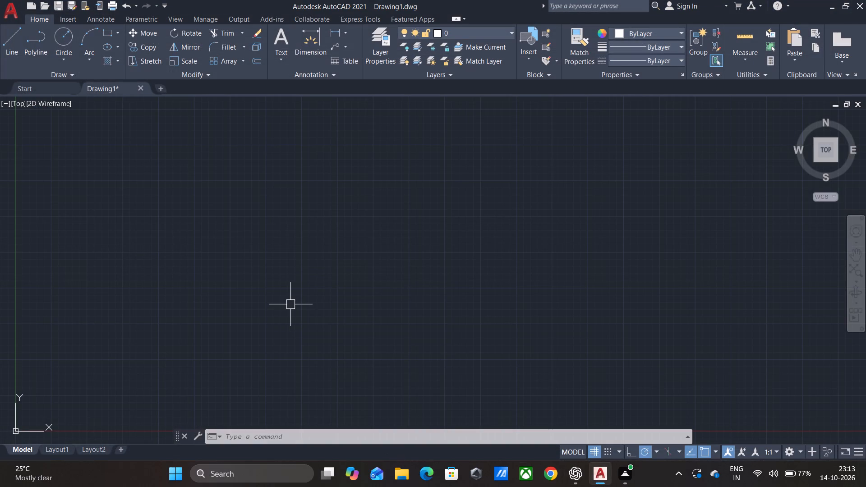
Paste the copied restaurant plan image into the AutoCAD drawing, picking its insertion point and scale freehand with a 0° rotation.
{"action": "key", "text": "ctrl+v"}
{"action": "left_click", "coordinate": [382, 227]}
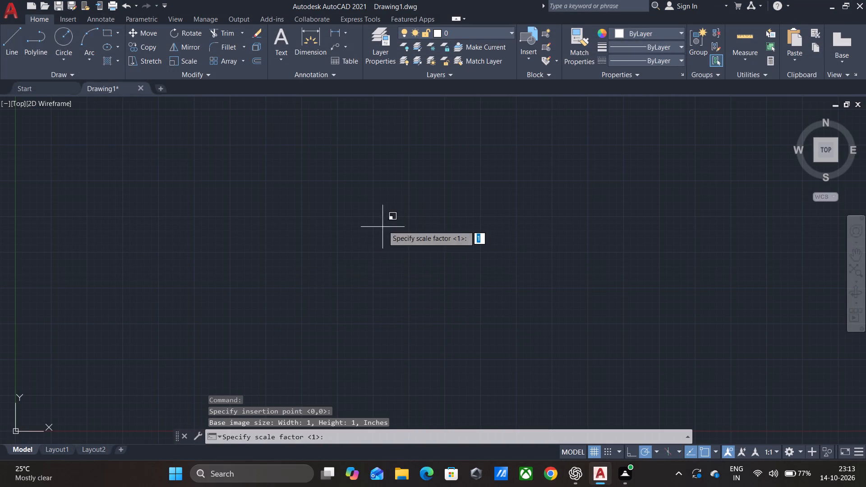
{"action": "left_click", "coordinate": [129, 197]}
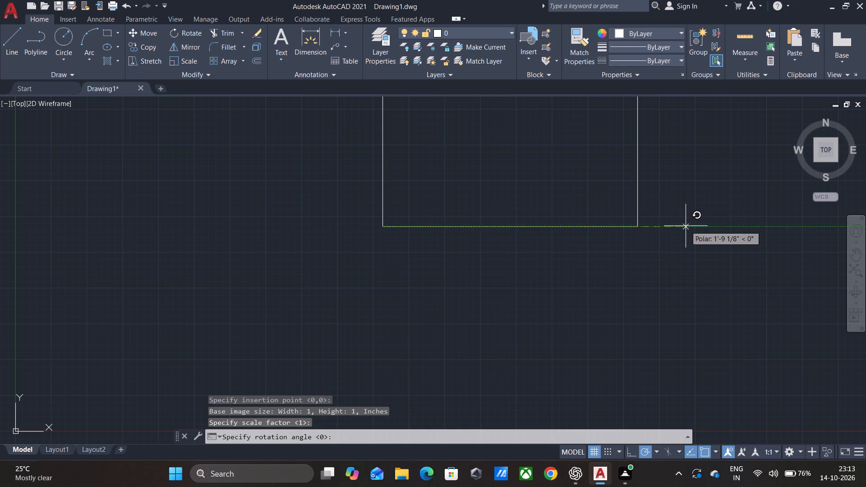
{"action": "left_click", "coordinate": [686, 226]}
Examine the inserted restaurant floor plan's overall layout and dimensions.
{"action": "scroll", "coordinate": [693, 218], "scroll_direction": "down", "scroll_amount": 1}
{"action": "middle_click_drag", "start_coordinate": [693, 218], "coordinate": [471, 308]}
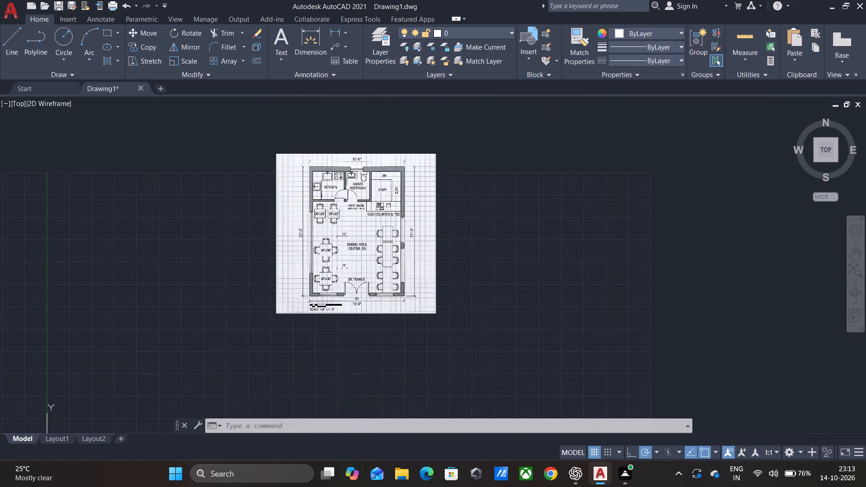
{"action": "scroll", "coordinate": [472, 287], "scroll_direction": "up", "scroll_amount": 2}
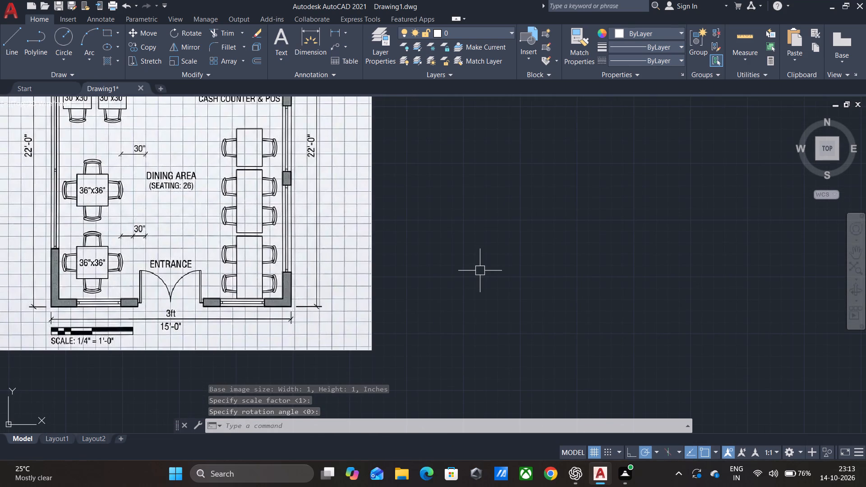
{"action": "middle_click", "coordinate": [480, 271]}
{"action": "scroll", "coordinate": [480, 271], "scroll_direction": "down", "scroll_amount": 1}
{"action": "middle_click_drag", "start_coordinate": [509, 233], "coordinate": [493, 256]}
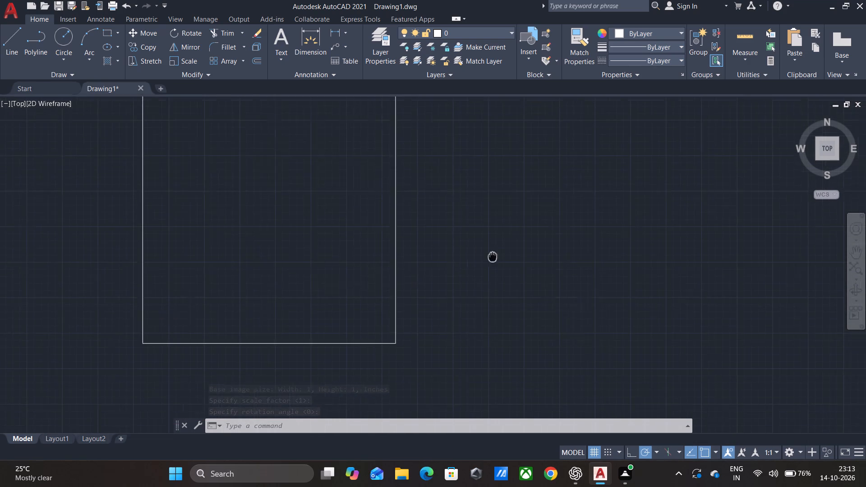
{"action": "middle_click_drag", "start_coordinate": [493, 256], "coordinate": [484, 259]}
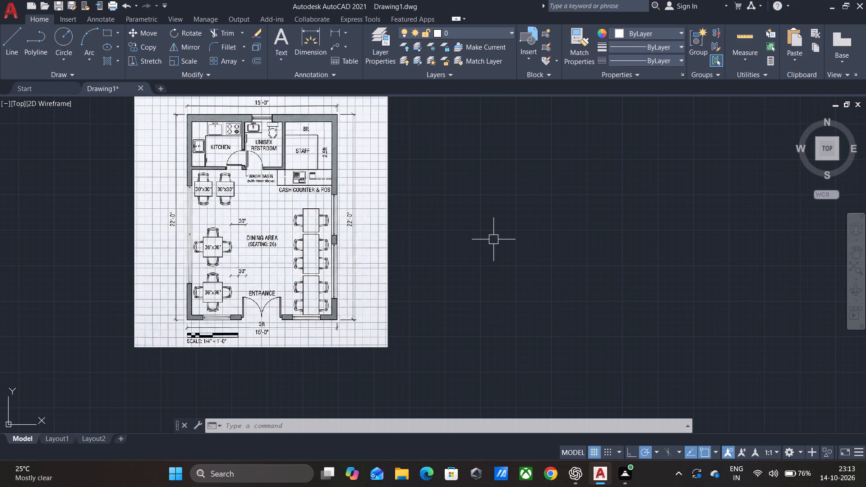
{"action": "middle_click_drag", "start_coordinate": [494, 239], "coordinate": [470, 248]}
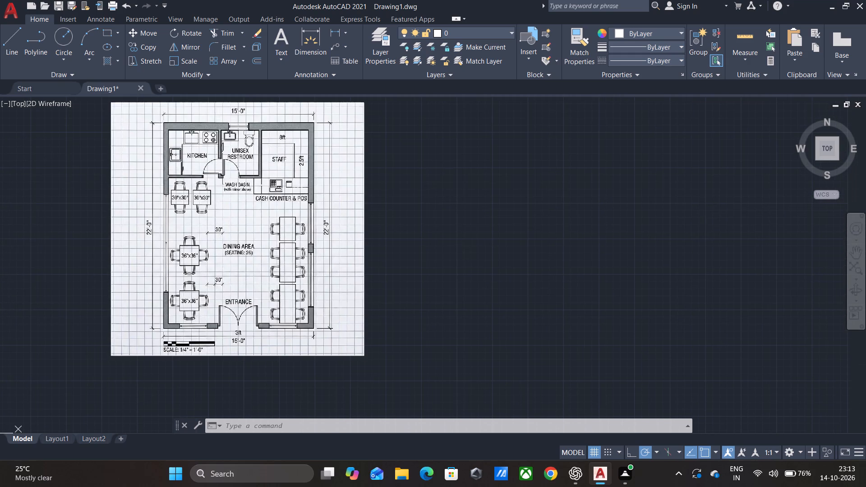
{"action": "key", "text": "Escape"}
{"action": "middle_click_drag", "start_coordinate": [498, 281], "coordinate": [458, 307]}
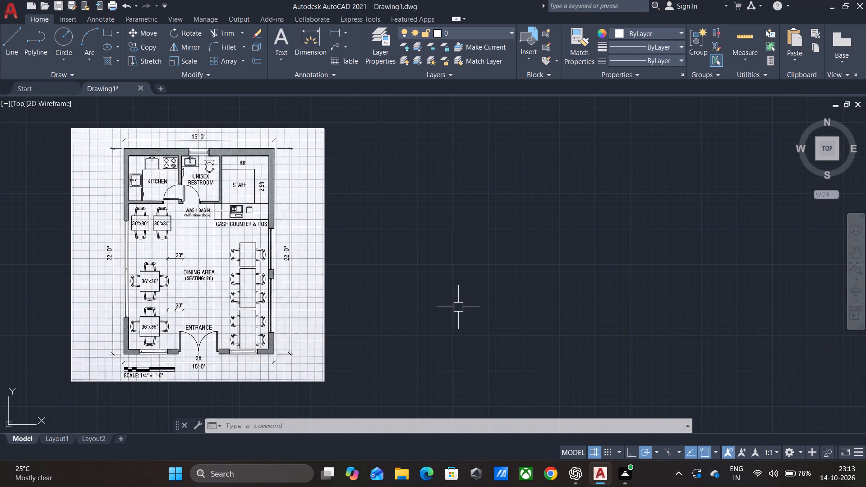
Draw a 15' horizontal reference line starting beside the upper part of the floor plan image.
{"action": "key", "text": "l"}
{"action": "key", "text": "Return"}
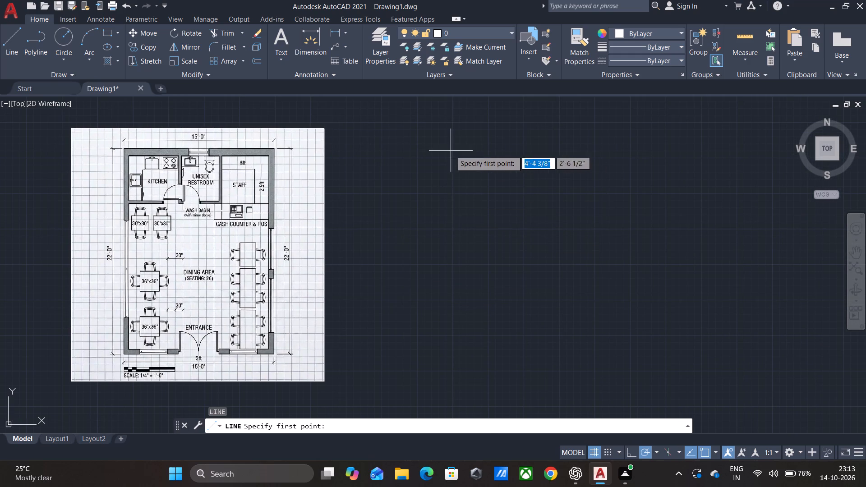
{"action": "left_click", "coordinate": [451, 151]}
{"action": "type", "text": "15'"}
{"action": "key", "text": "Return"}
{"action": "scroll", "coordinate": [618, 152], "scroll_direction": "down", "scroll_amount": 1}
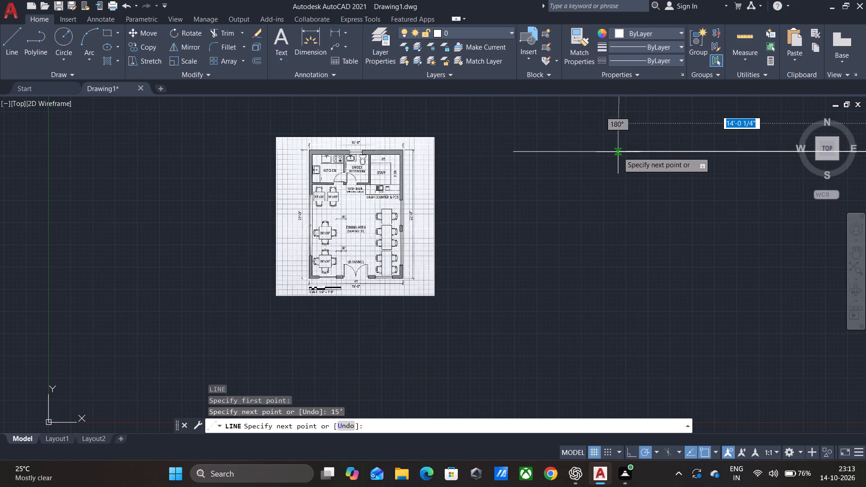
{"action": "key", "text": "space"}
{"action": "scroll", "coordinate": [618, 152], "scroll_direction": "down", "scroll_amount": 2}
{"action": "middle_click_drag", "start_coordinate": [724, 180], "coordinate": [313, 193]}
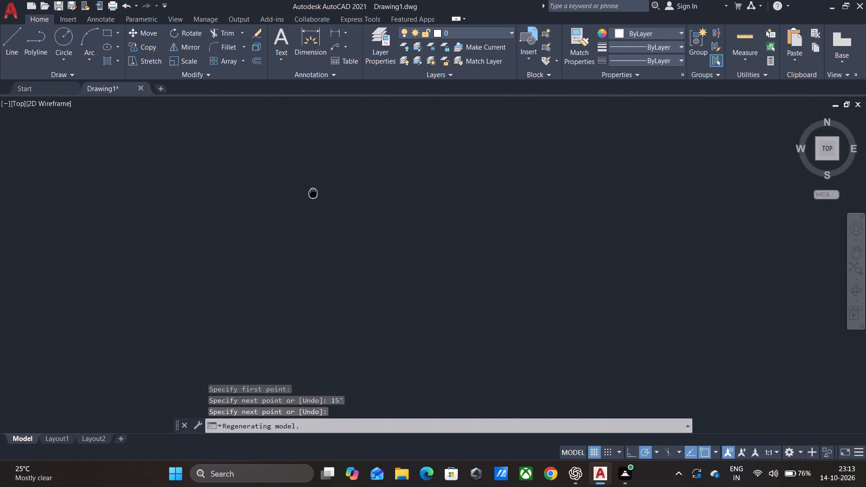
{"action": "middle_click_drag", "start_coordinate": [313, 193], "coordinate": [316, 194]}
{"action": "scroll", "coordinate": [368, 195], "scroll_direction": "down", "scroll_amount": 2}
{"action": "left_click_drag", "start_coordinate": [378, 207], "coordinate": [362, 205]}
{"action": "left_click", "coordinate": [314, 177]}
{"action": "key", "text": "Escape"}
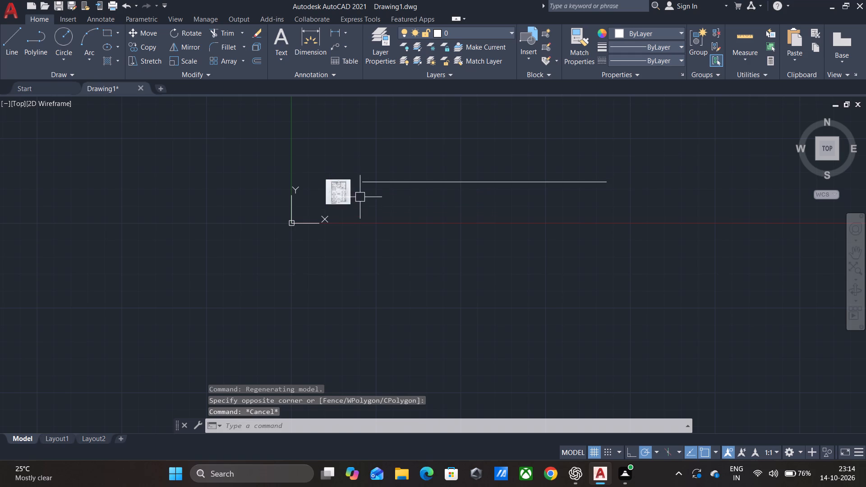
Move the floor plan image about 12' at 43° so it sits above the 15' line.
{"action": "left_click", "coordinate": [326, 193]}
{"action": "key", "text": "m"}
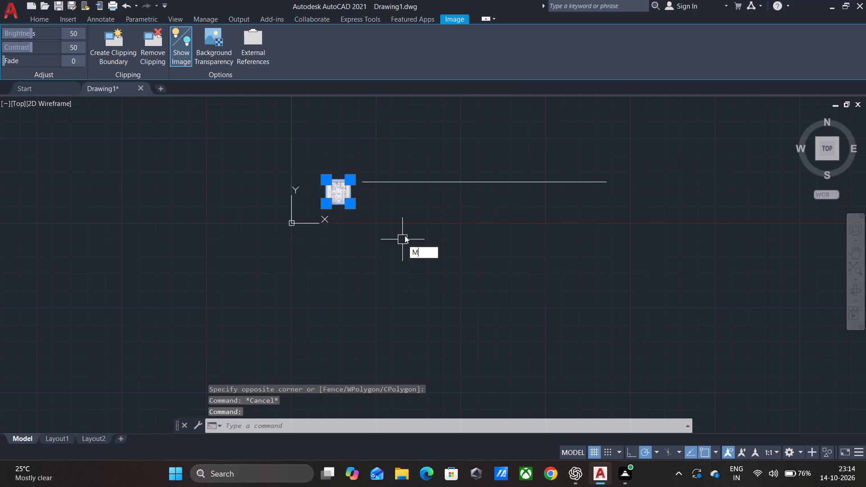
{"action": "key", "text": "Return"}
{"action": "left_click", "coordinate": [349, 204]}
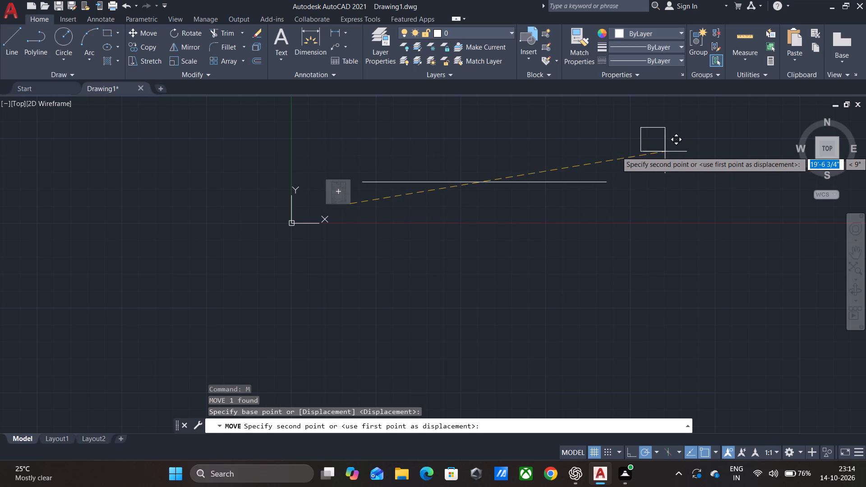
{"action": "middle_click_drag", "start_coordinate": [664, 152], "coordinate": [604, 268]}
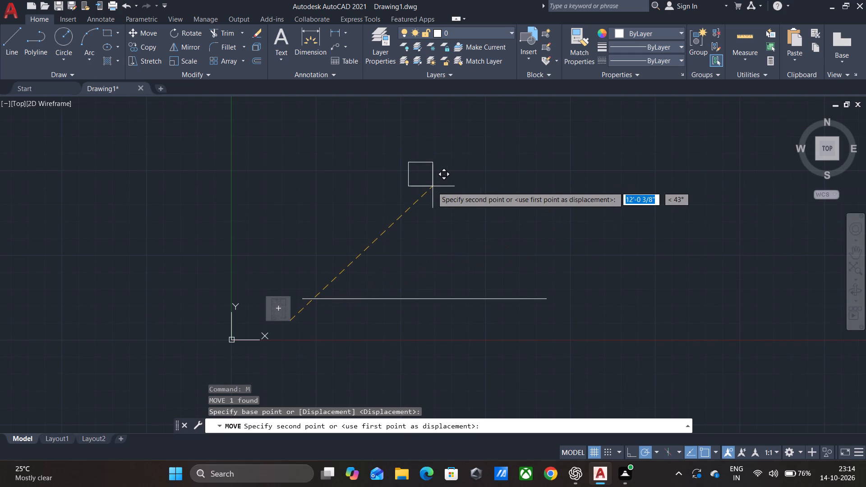
{"action": "left_click", "coordinate": [432, 187]}
Move the 15' line from its right endpoint about 20' diagonally up and right, clear of the floor plan image.
{"action": "left_click", "coordinate": [528, 301]}
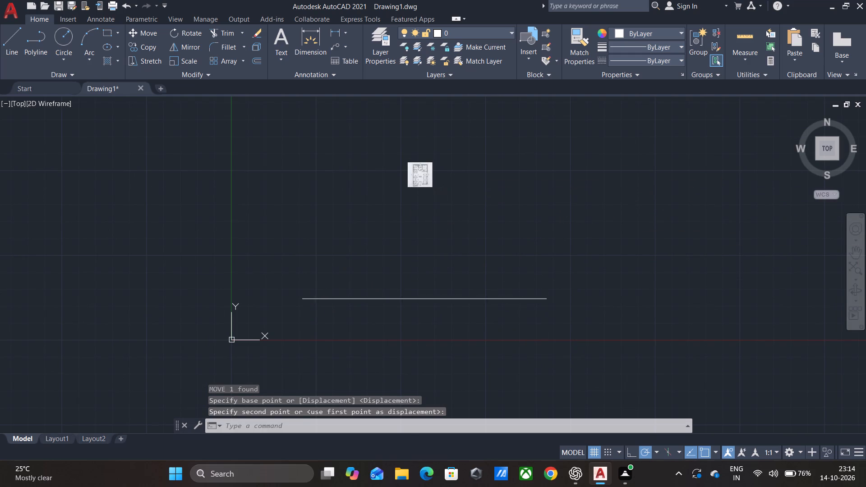
{"action": "key", "text": "m"}
{"action": "key", "text": "Return"}
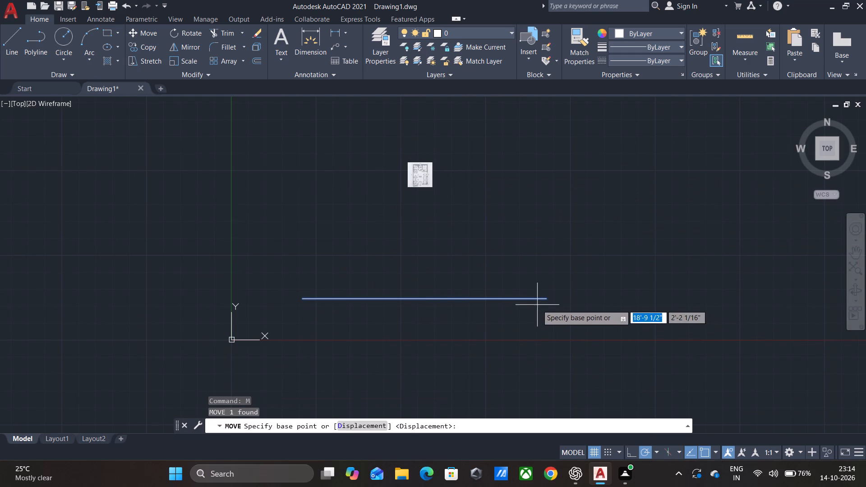
{"action": "left_click", "coordinate": [547, 299]}
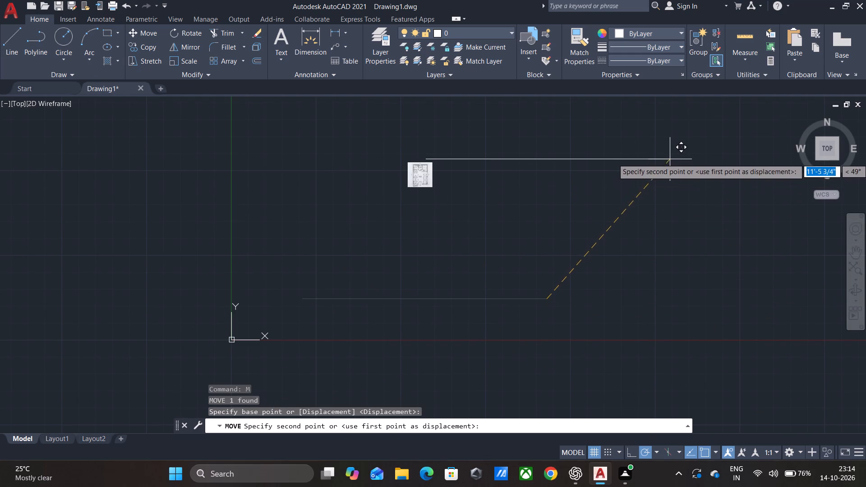
{"action": "middle_click_drag", "start_coordinate": [722, 142], "coordinate": [569, 251]}
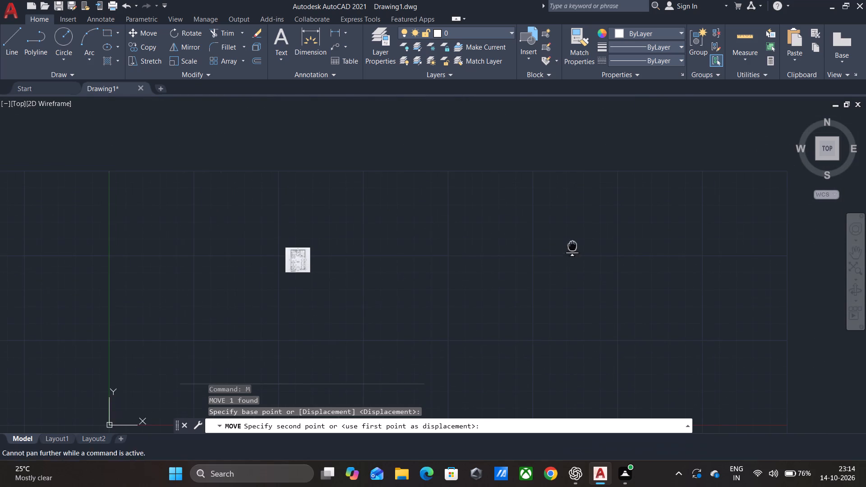
{"action": "middle_click_drag", "start_coordinate": [569, 251], "coordinate": [563, 257]}
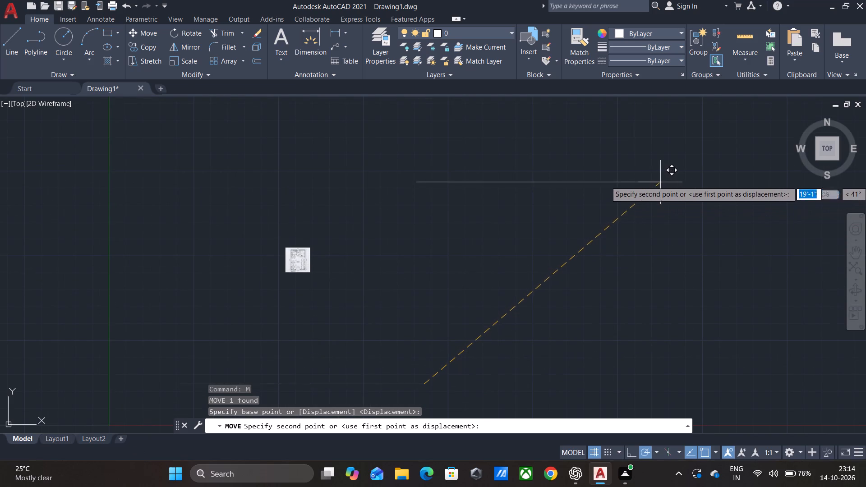
{"action": "left_click", "coordinate": [681, 175]}
{"action": "key", "text": "Escape"}
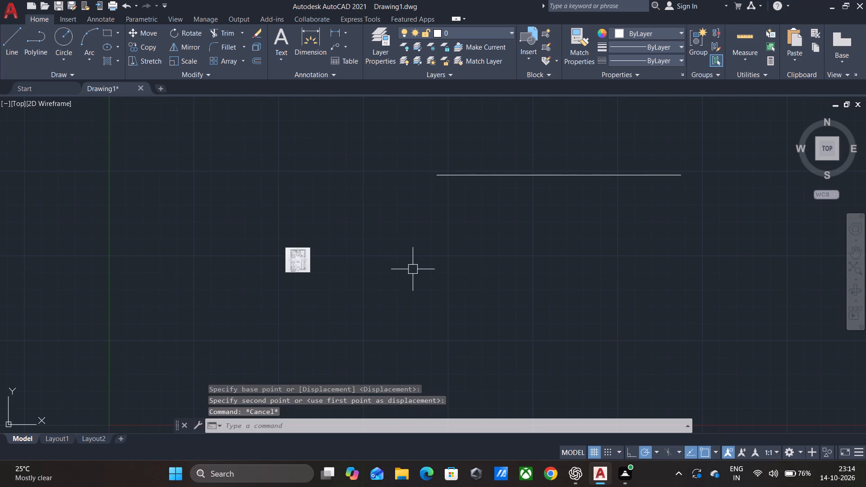
Enlarge the floor plan image from its upper-right and upper-left corners until it is slightly wider than the 15' line.
{"action": "left_click_drag", "start_coordinate": [337, 284], "coordinate": [334, 278]}
{"action": "left_click", "coordinate": [291, 229]}
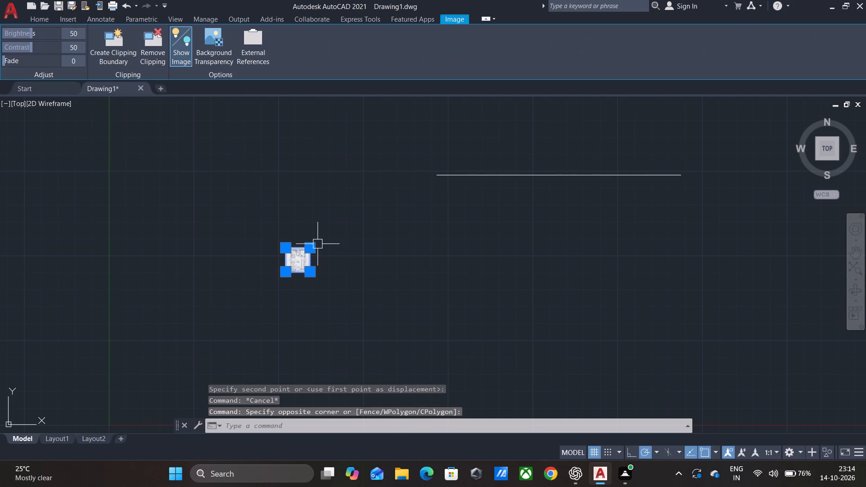
{"action": "left_click_drag", "start_coordinate": [314, 246], "coordinate": [321, 239]}
{"action": "left_click", "coordinate": [403, 147]}
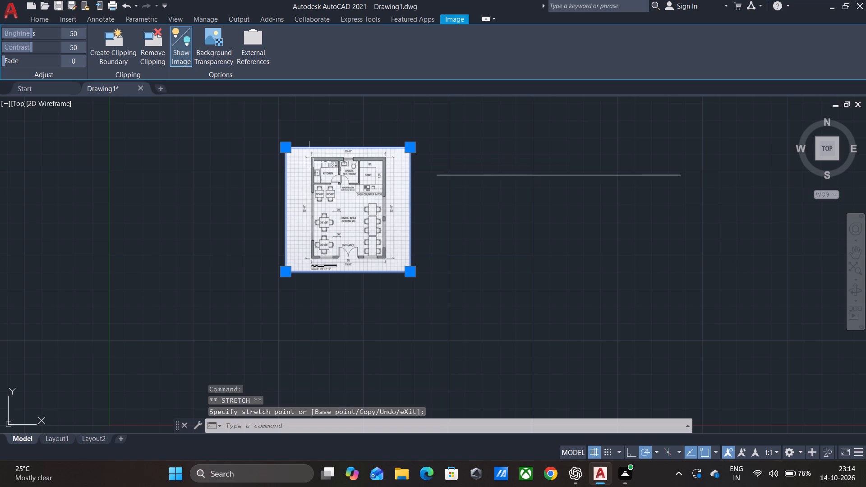
{"action": "left_click_drag", "start_coordinate": [284, 146], "coordinate": [145, 108]}
{"action": "left_click", "coordinate": [145, 108]}
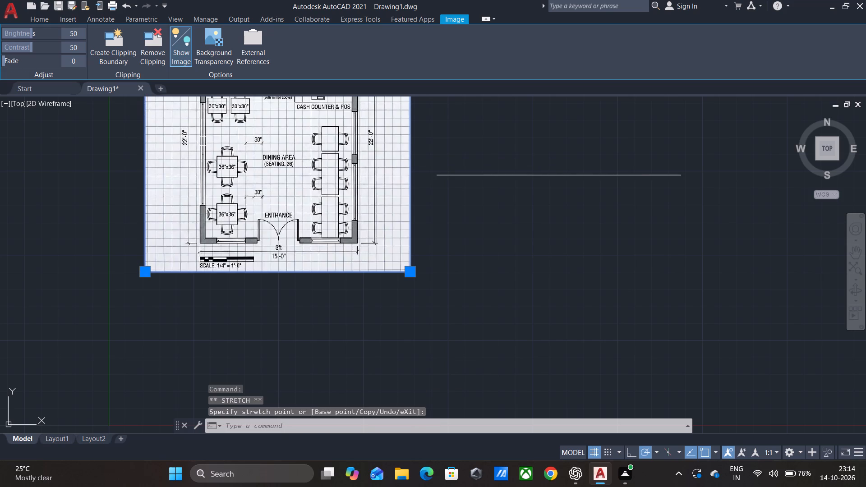
{"action": "middle_click_drag", "start_coordinate": [309, 171], "coordinate": [235, 349]}
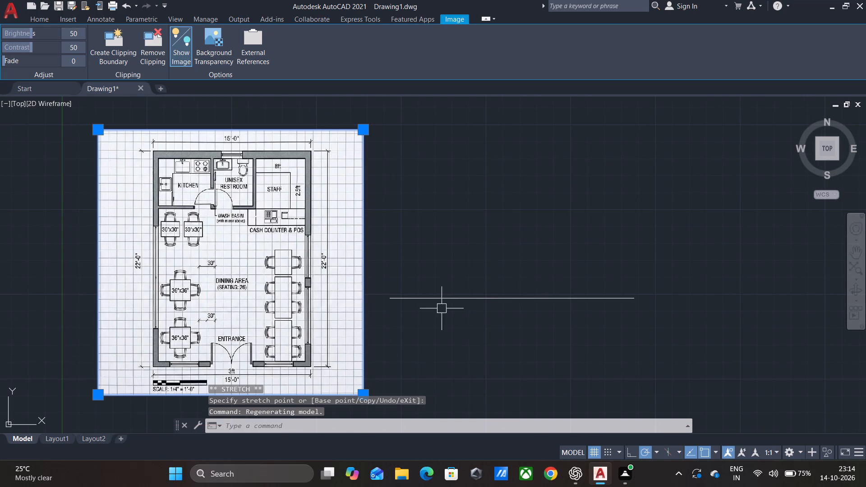
Move the 15' line about 9'-9" straight up at 90° so it sits beside the top of the floor plan image.
{"action": "left_click", "coordinate": [441, 303]}
{"action": "left_click", "coordinate": [440, 289]}
{"action": "key", "text": "Escape"}
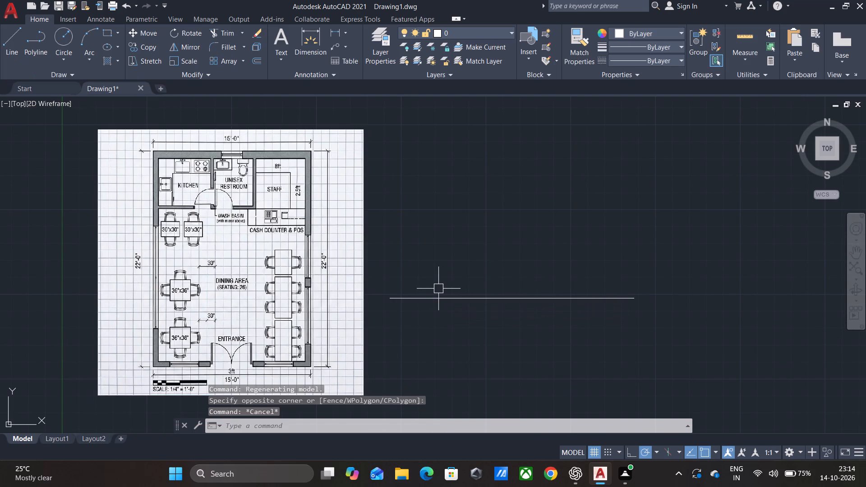
{"action": "left_click", "coordinate": [431, 307]}
{"action": "left_click", "coordinate": [437, 288]}
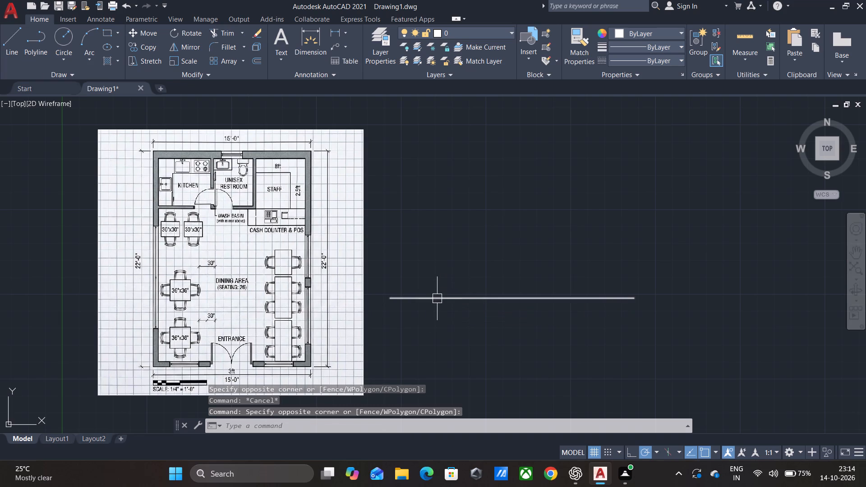
{"action": "left_click", "coordinate": [437, 299]}
{"action": "key", "text": "m"}
{"action": "key", "text": "Return"}
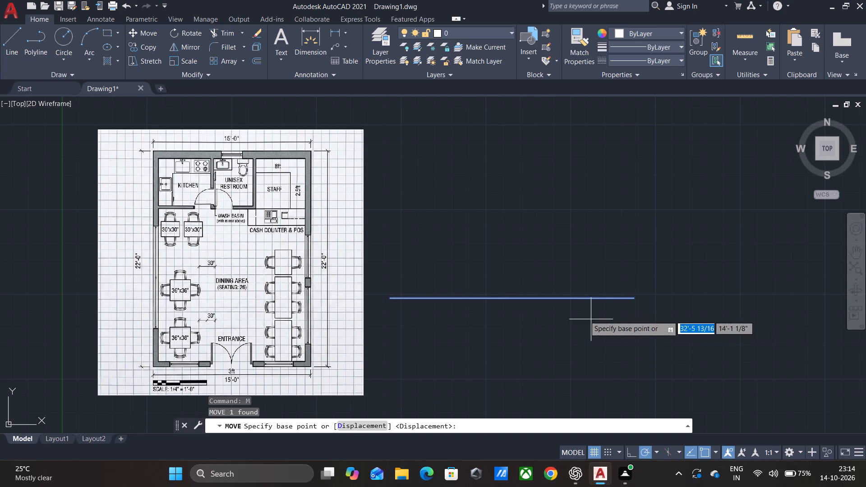
{"action": "left_click", "coordinate": [566, 297]}
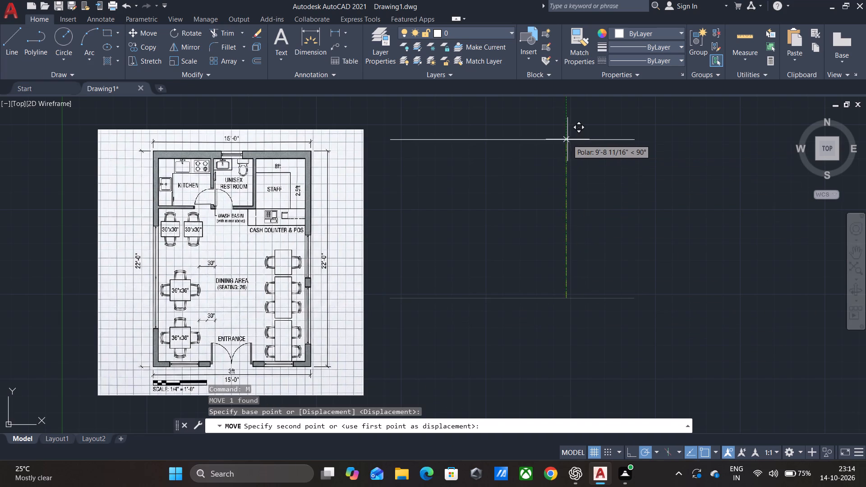
{"action": "left_click", "coordinate": [568, 139]}
{"action": "key", "text": "Escape"}
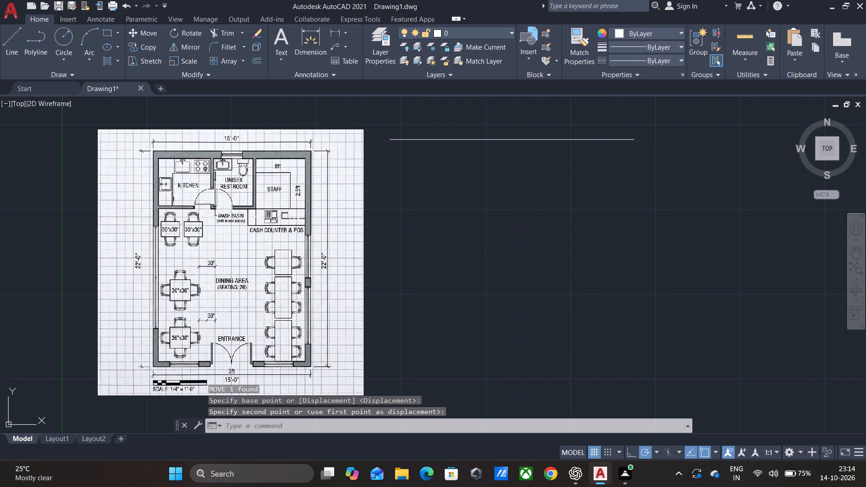
{"action": "key", "text": "Escape"}
{"action": "key", "text": "Escape"}
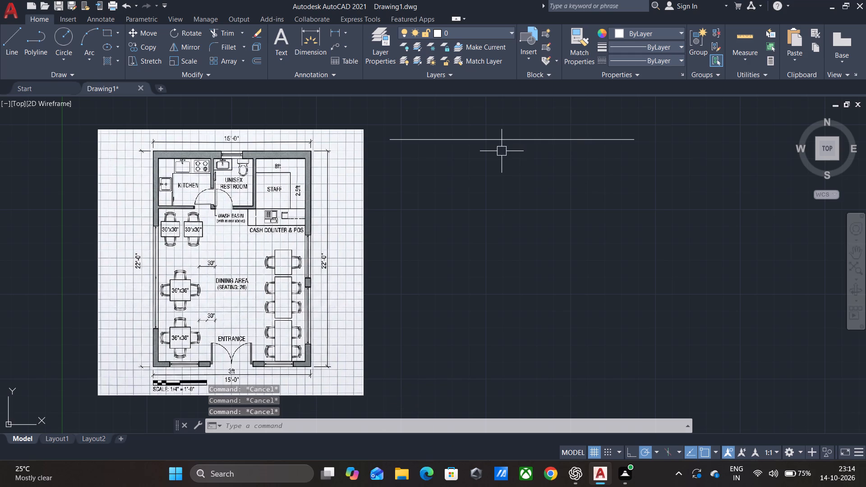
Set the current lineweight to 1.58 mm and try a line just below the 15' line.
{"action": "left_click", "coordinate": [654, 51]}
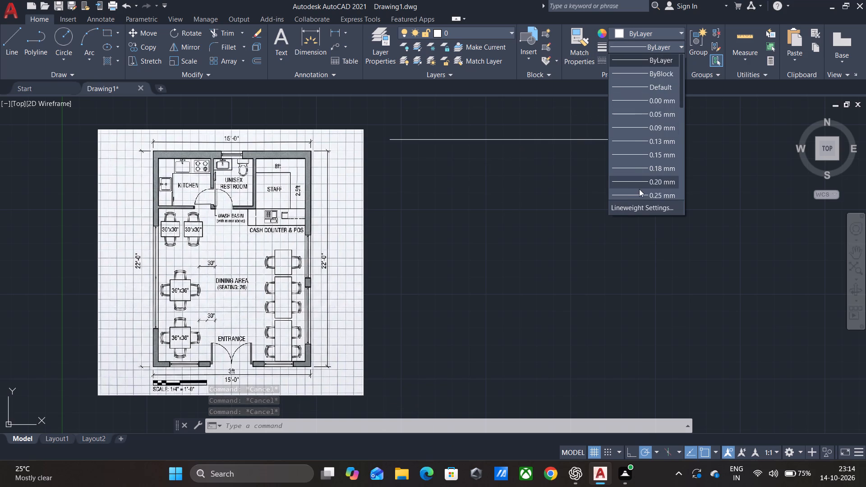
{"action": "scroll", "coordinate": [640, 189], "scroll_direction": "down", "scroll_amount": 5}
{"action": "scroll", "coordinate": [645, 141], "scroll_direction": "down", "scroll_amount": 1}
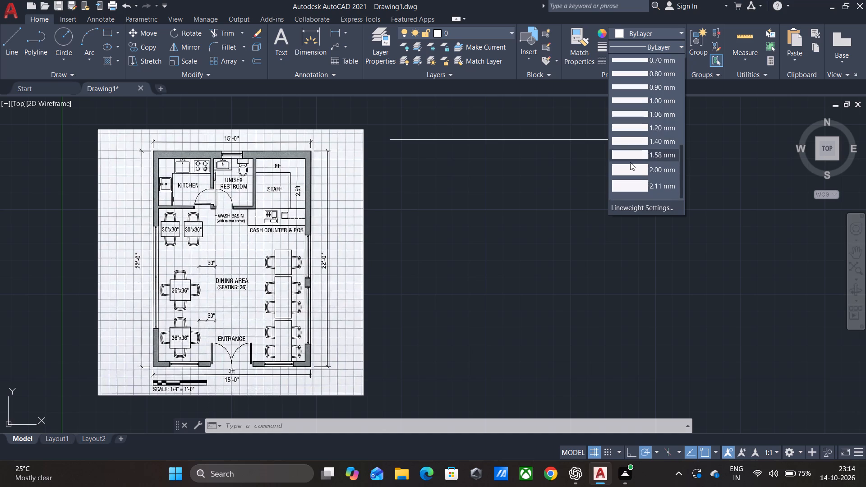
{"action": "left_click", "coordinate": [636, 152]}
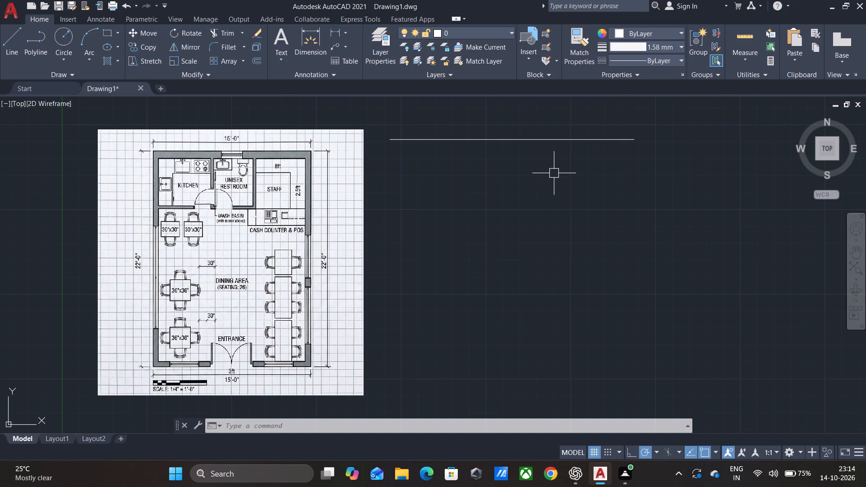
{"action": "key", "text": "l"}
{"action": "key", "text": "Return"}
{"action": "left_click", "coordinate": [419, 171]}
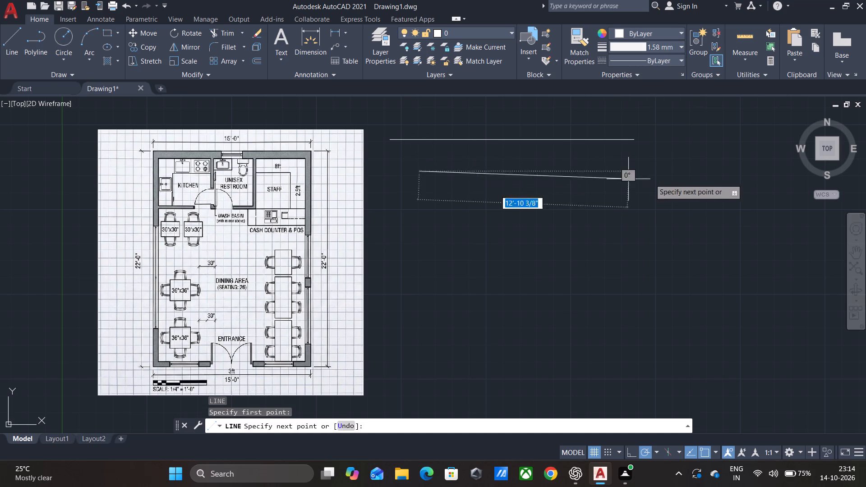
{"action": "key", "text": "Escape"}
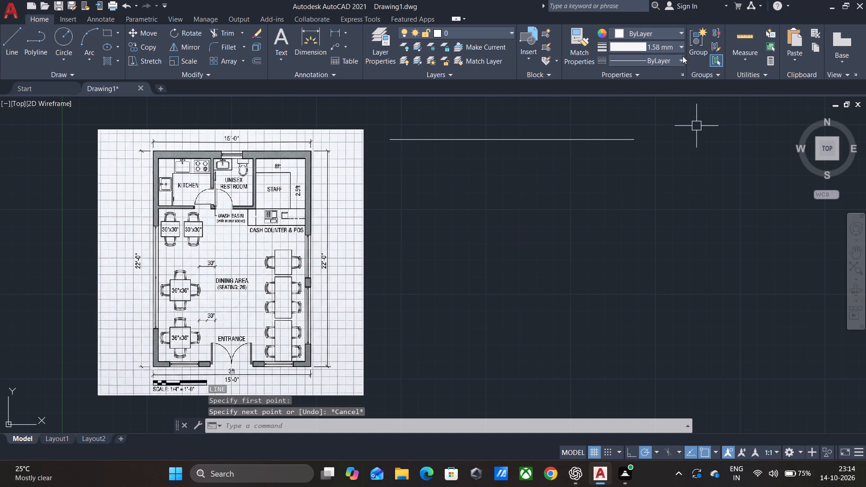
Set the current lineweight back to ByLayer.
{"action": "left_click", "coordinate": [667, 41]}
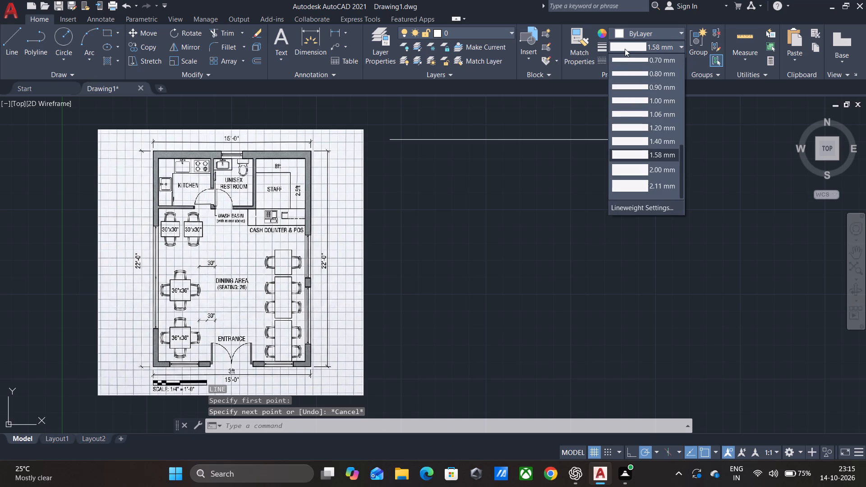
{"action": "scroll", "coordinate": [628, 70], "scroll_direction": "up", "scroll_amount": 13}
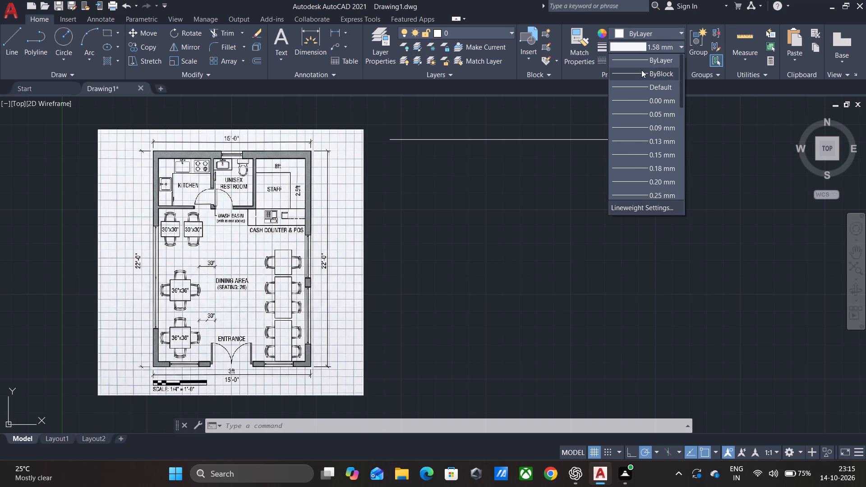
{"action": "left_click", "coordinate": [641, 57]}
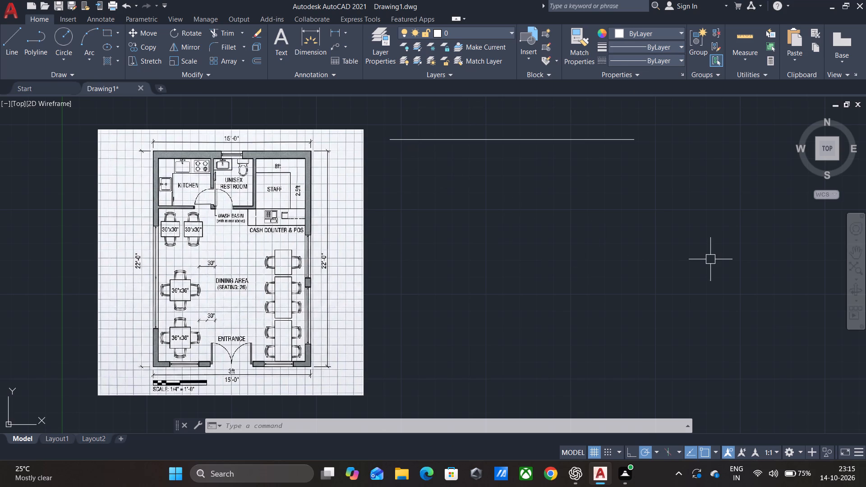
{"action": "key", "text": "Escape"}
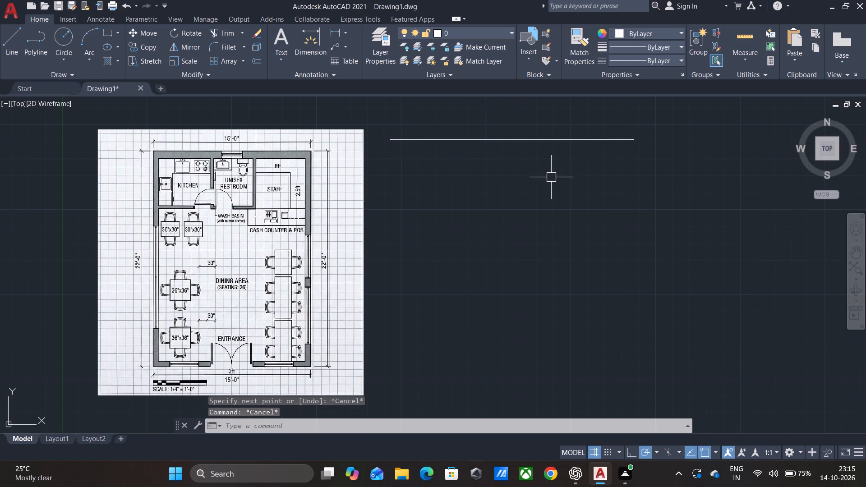
Offset the 15' line 9" downward to form the inner face of the top wall.
{"action": "middle_click_drag", "start_coordinate": [557, 179], "coordinate": [565, 196]}
{"action": "middle_click_drag", "start_coordinate": [572, 223], "coordinate": [564, 206]}
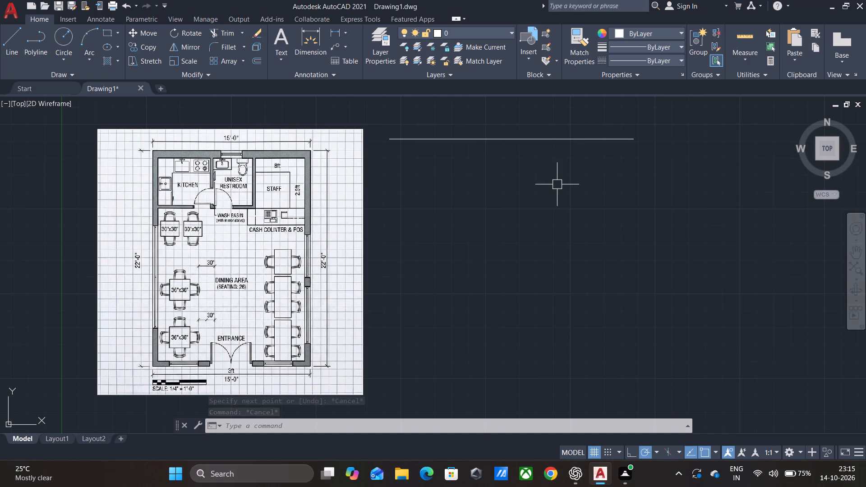
{"action": "key", "text": "o"}
{"action": "key", "text": "Return"}
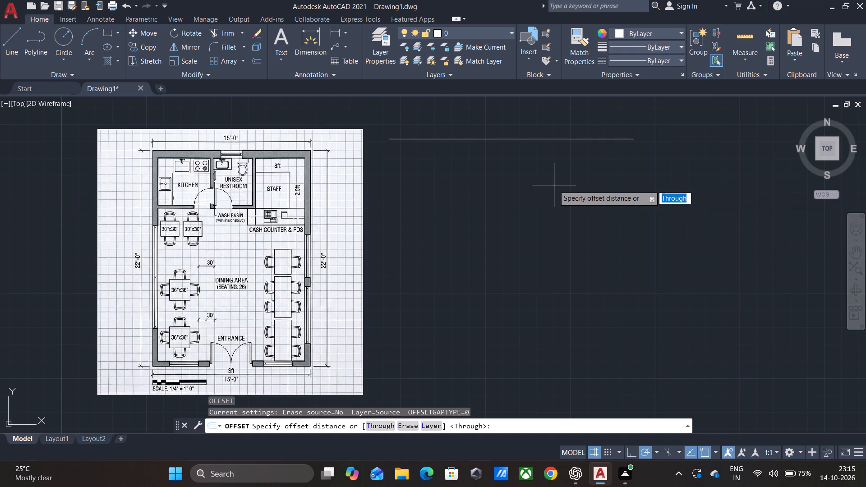
{"action": "type", "text": "9\""}
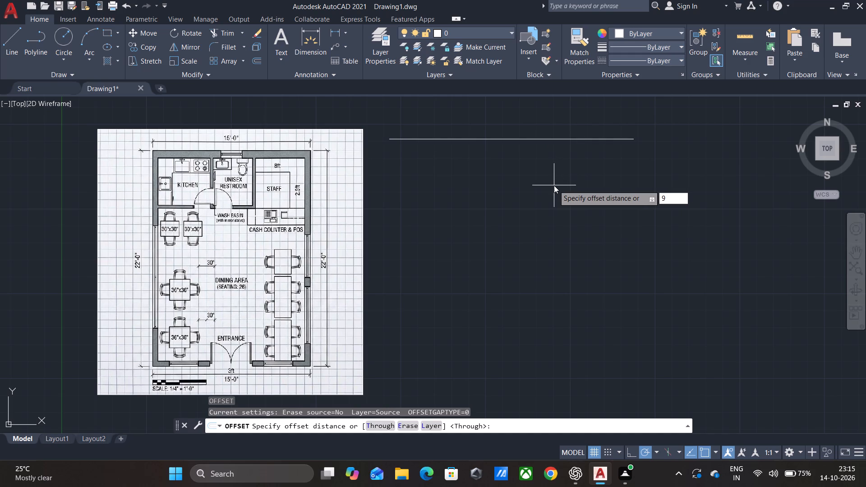
{"action": "key", "text": "Return"}
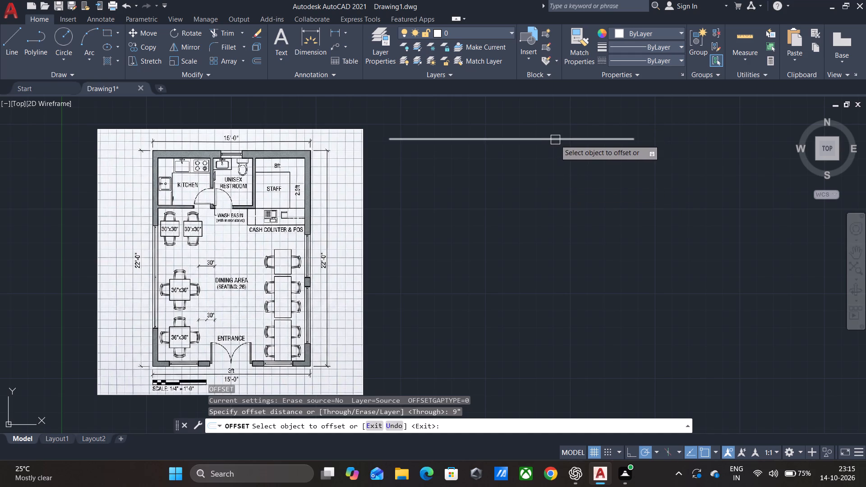
{"action": "left_click", "coordinate": [555, 140]}
{"action": "left_click", "coordinate": [546, 162]}
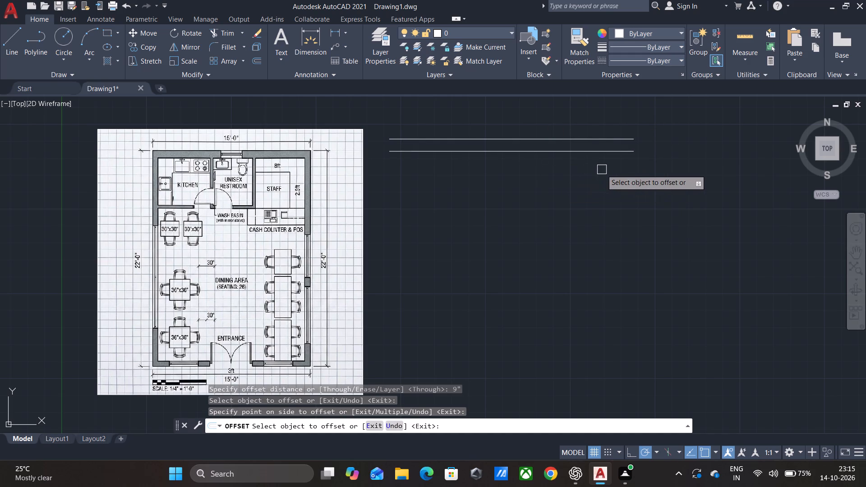
{"action": "key", "text": "Escape"}
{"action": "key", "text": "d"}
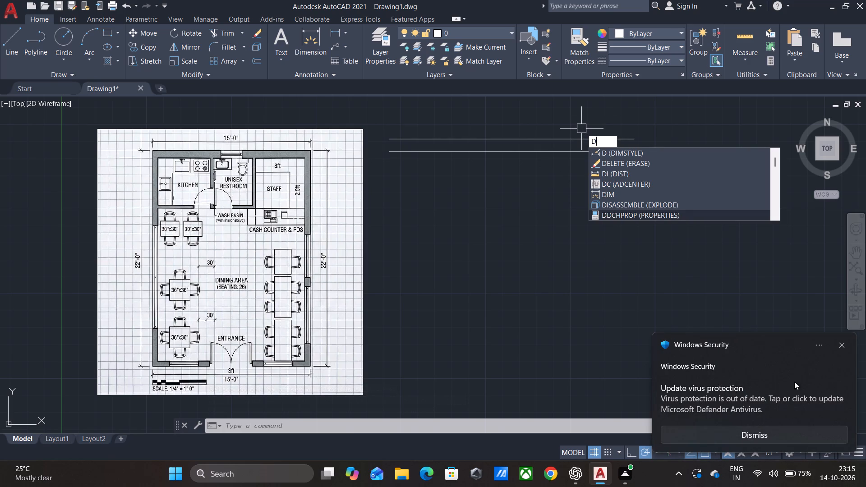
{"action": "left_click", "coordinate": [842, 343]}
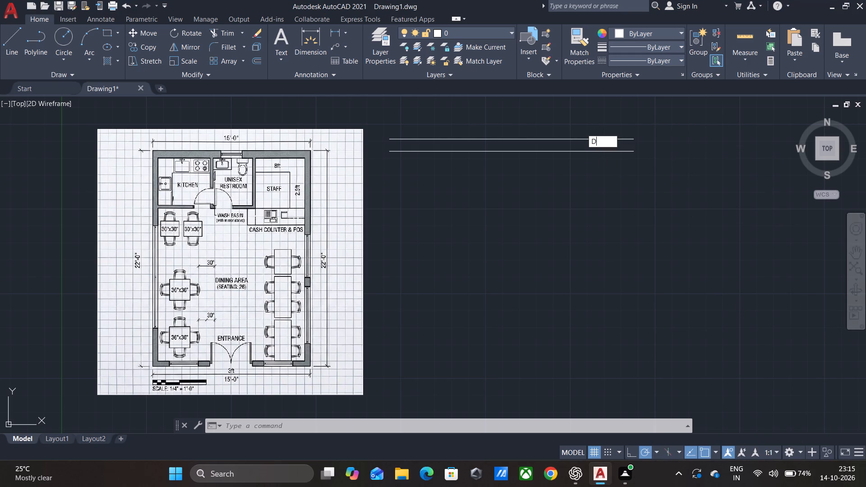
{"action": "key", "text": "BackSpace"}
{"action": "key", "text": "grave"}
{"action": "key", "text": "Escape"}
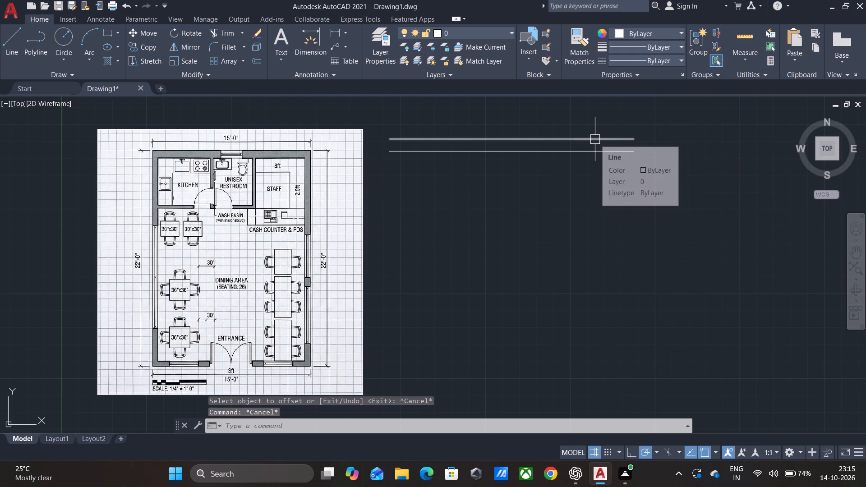
Measure the gap between the two top wall lines at their right-hand ends.
{"action": "key", "text": "d"}
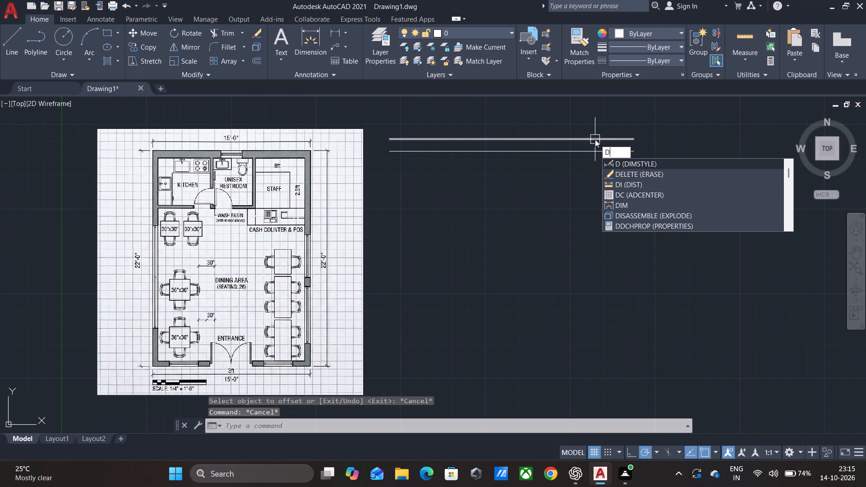
{"action": "key", "text": "Down"}
{"action": "key", "text": "Down"}
{"action": "key", "text": "Return"}
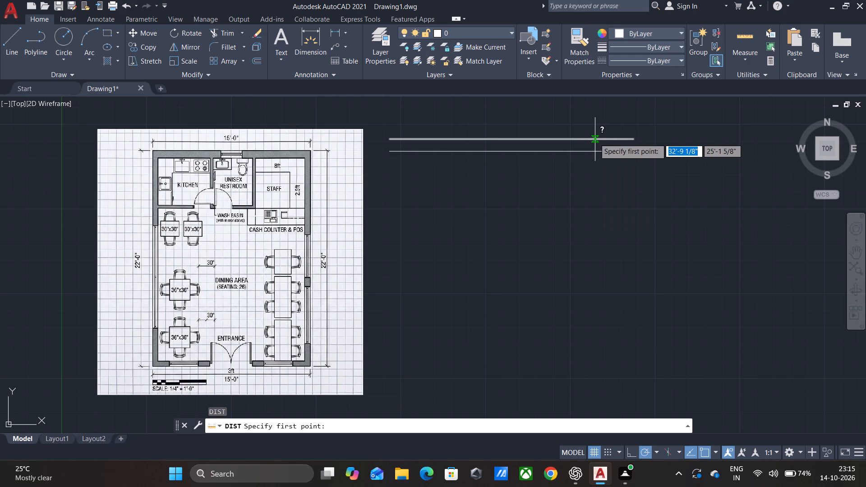
{"action": "scroll", "coordinate": [594, 138], "scroll_direction": "up", "scroll_amount": 2}
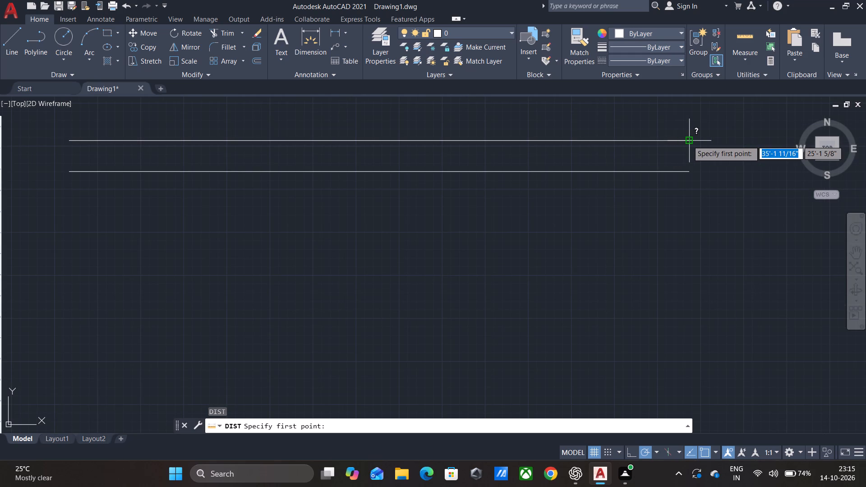
{"action": "left_click", "coordinate": [688, 141]}
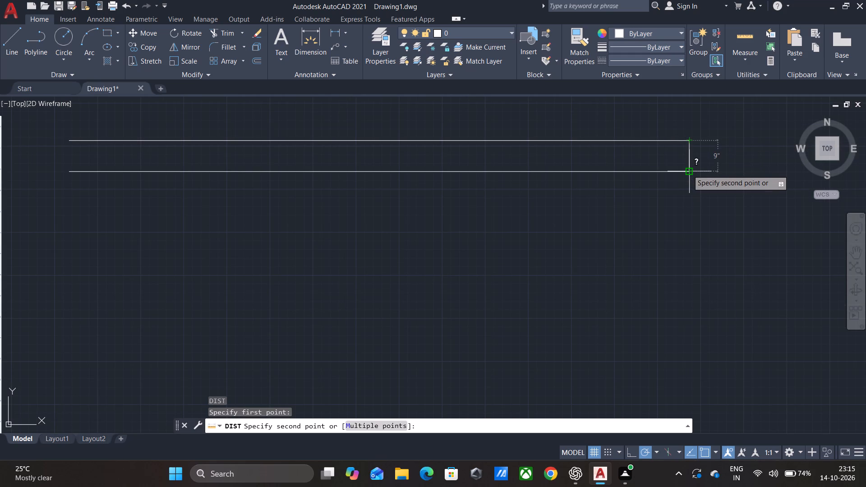
{"action": "key", "text": "Escape"}
Draw a 22' line straight down from the right end of the outer top wall line.
{"action": "scroll", "coordinate": [686, 170], "scroll_direction": "down", "scroll_amount": 2}
{"action": "middle_click_drag", "start_coordinate": [672, 197], "coordinate": [663, 186]}
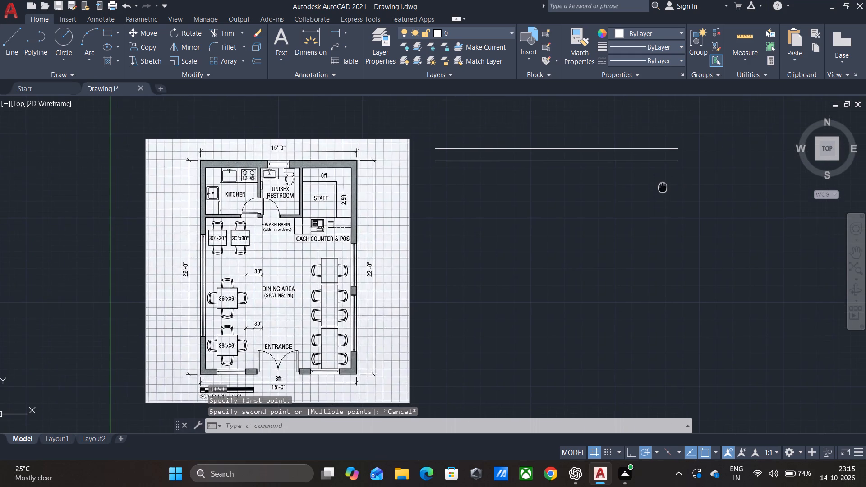
{"action": "key", "text": "Escape"}
{"action": "key", "text": "l"}
{"action": "key", "text": "Return"}
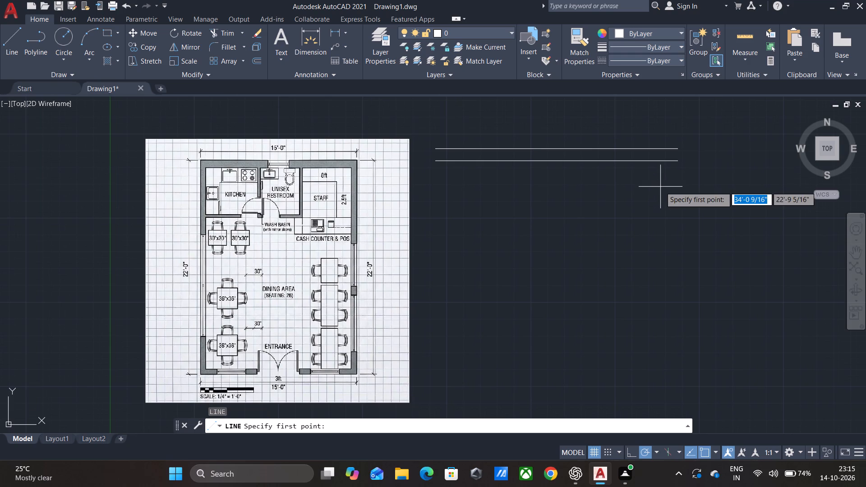
{"action": "left_click", "coordinate": [677, 149]}
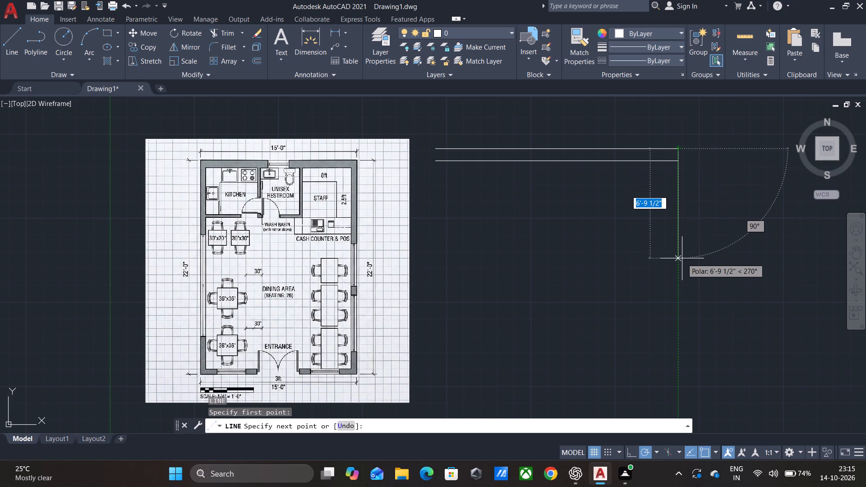
{"action": "type", "text": "22'"}
{"action": "key", "text": "Return"}
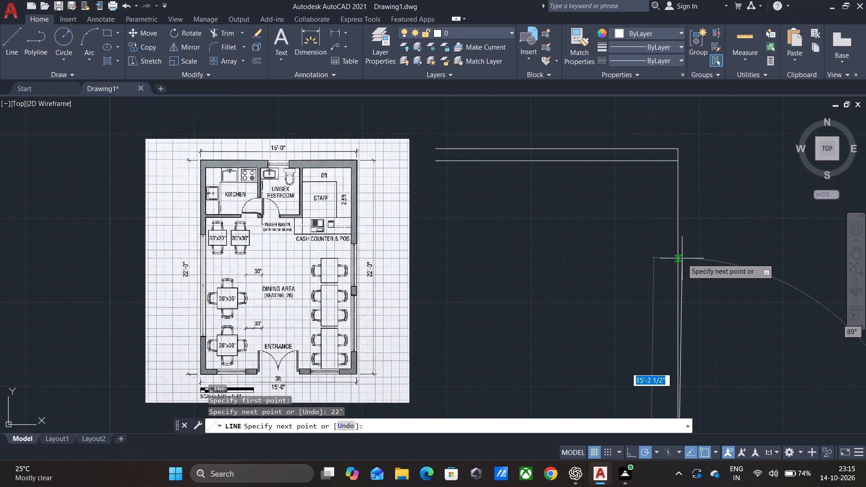
{"action": "scroll", "coordinate": [682, 258], "scroll_direction": "down", "scroll_amount": 1}
{"action": "middle_click_drag", "start_coordinate": [682, 256], "coordinate": [668, 204]}
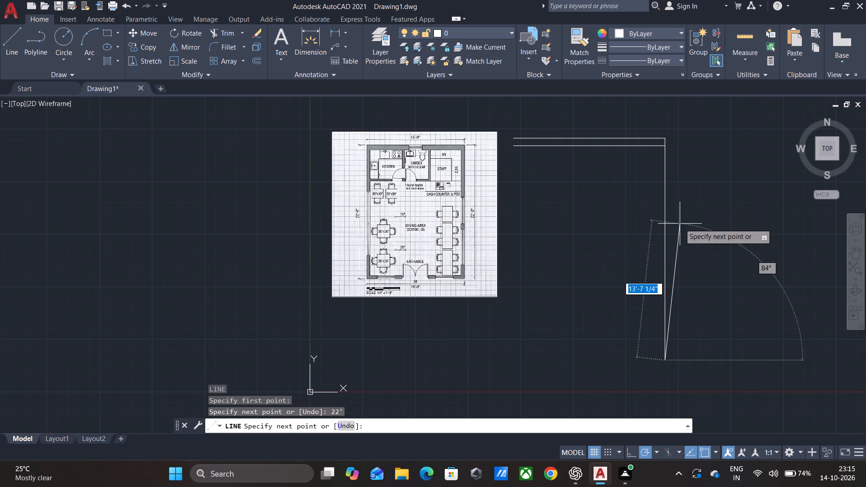
{"action": "key", "text": "Escape"}
Enlarge the reference image from its lower-left corner until its bottom edge lines up with the lower end of the 22' line.
{"action": "left_click", "coordinate": [485, 268]}
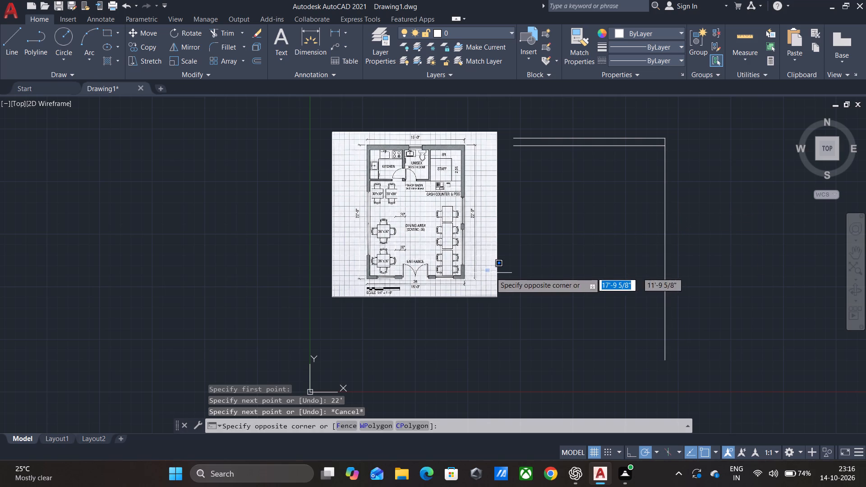
{"action": "key", "text": "Escape"}
{"action": "left_click", "coordinate": [449, 271]}
{"action": "key", "text": "Escape"}
{"action": "left_click", "coordinate": [447, 269]}
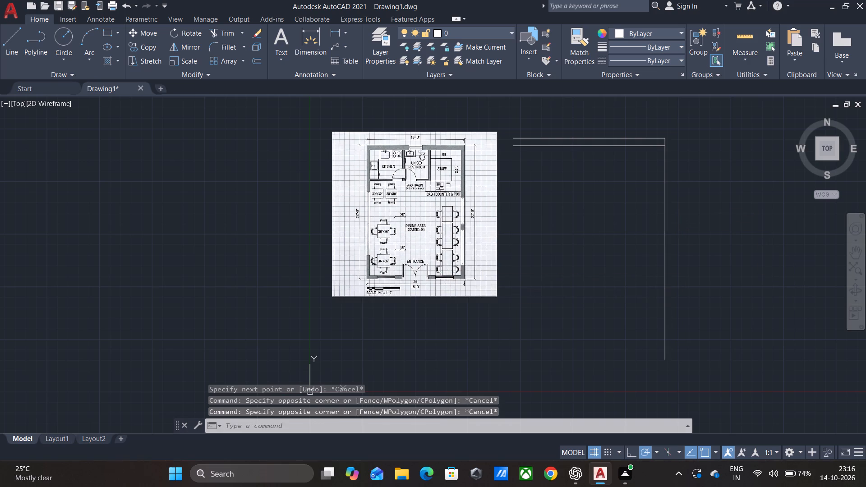
{"action": "left_click", "coordinate": [332, 249]}
{"action": "left_click", "coordinate": [336, 295]}
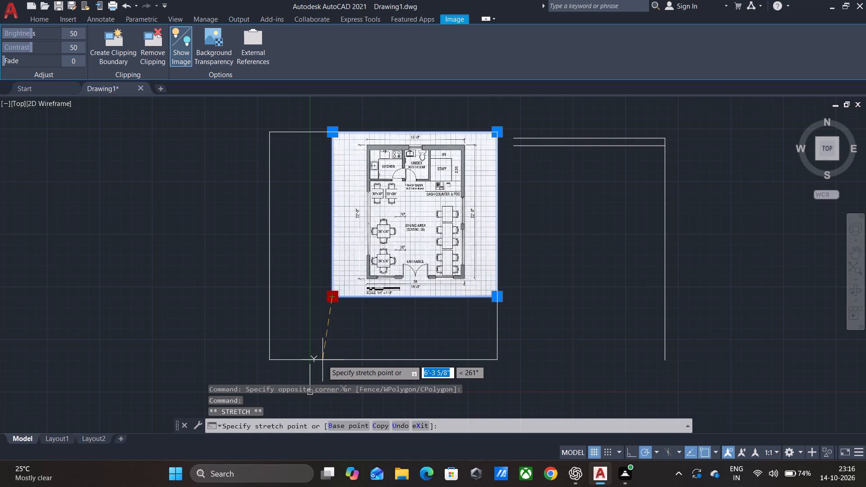
{"action": "left_click", "coordinate": [322, 360]}
{"action": "key", "text": "Escape"}
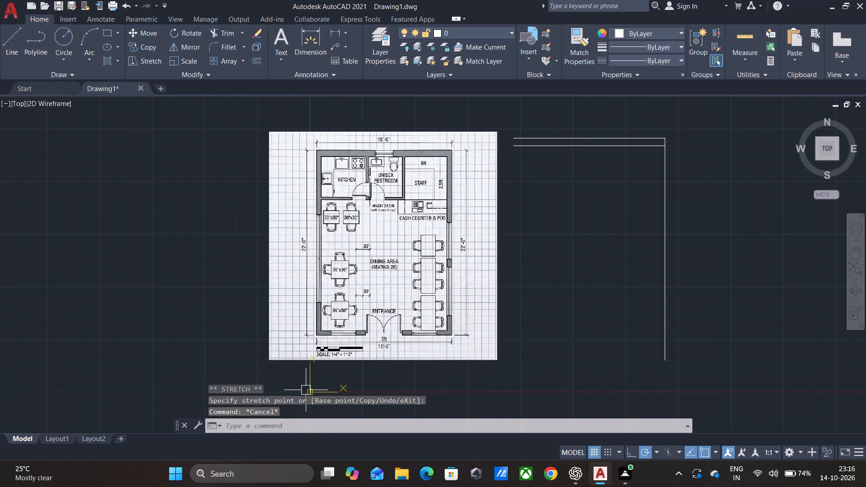
Move the UCS origin horizontally to the left, clear of the enlarged reference image.
{"action": "left_click", "coordinate": [310, 392]}
{"action": "left_click", "coordinate": [313, 392]}
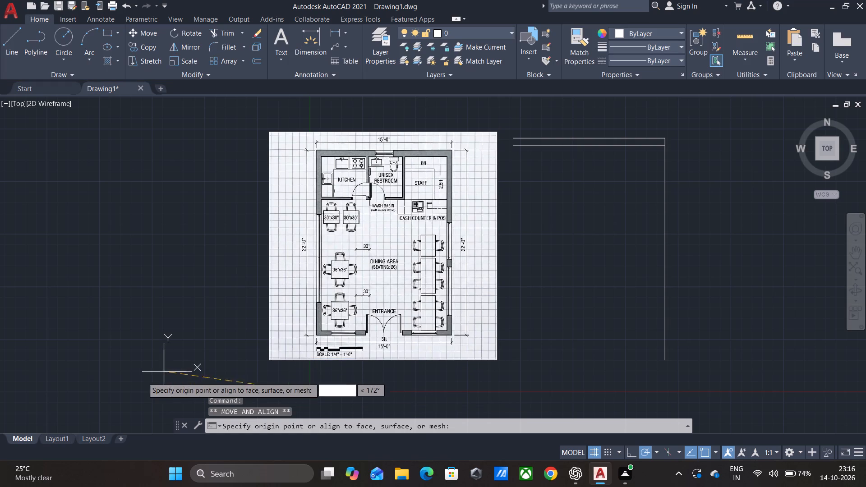
{"action": "left_click", "coordinate": [119, 393]}
{"action": "key", "text": "Escape"}
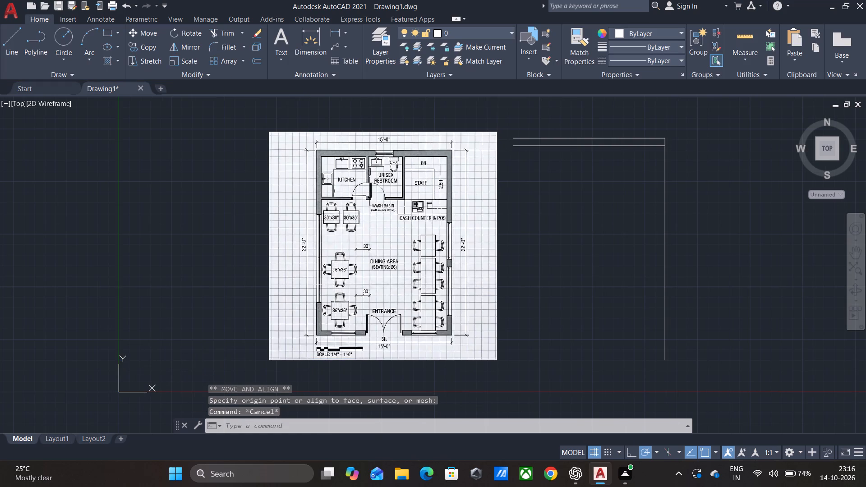
Offset the right 22' wall line 9" inward to form the inner face of the right wall.
{"action": "scroll", "coordinate": [554, 247], "scroll_direction": "up", "scroll_amount": 1}
{"action": "middle_click_drag", "start_coordinate": [554, 247], "coordinate": [428, 238]}
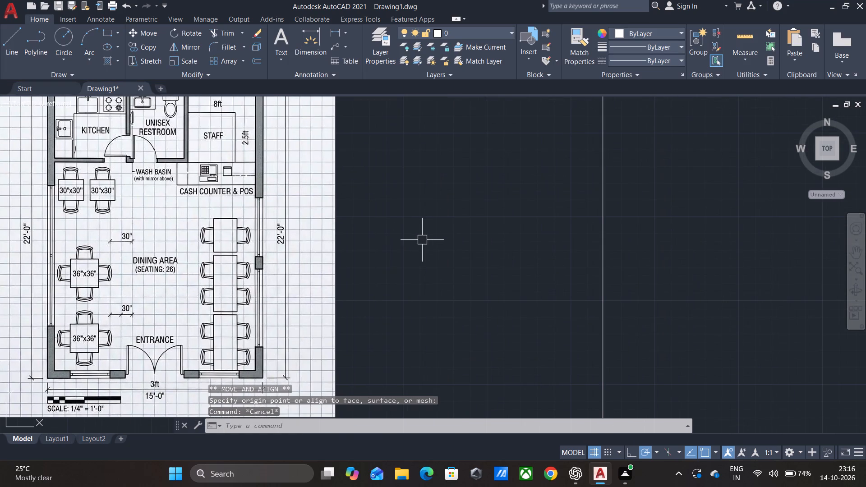
{"action": "scroll", "coordinate": [455, 228], "scroll_direction": "down", "scroll_amount": 1}
{"action": "key", "text": "Escape"}
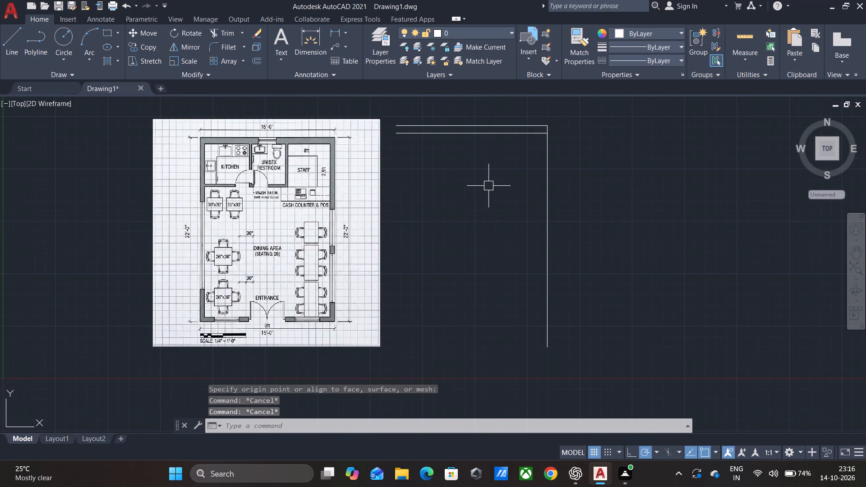
{"action": "key", "text": "Escape"}
{"action": "key", "text": "o"}
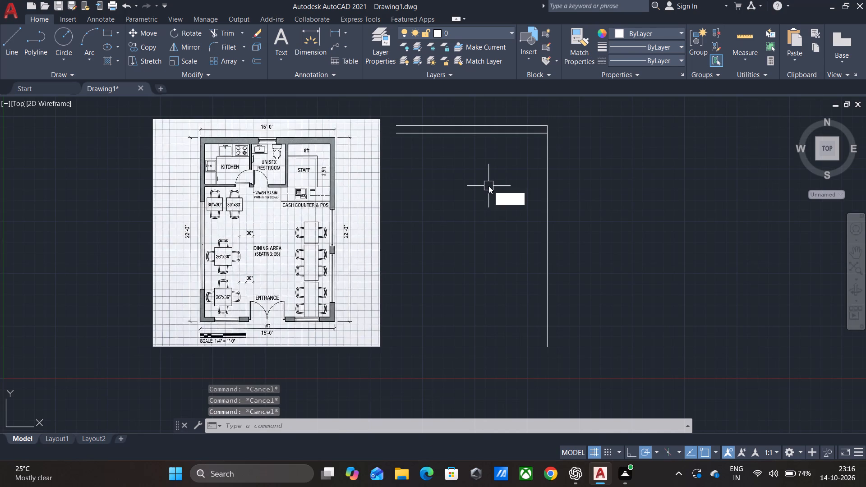
{"action": "key", "text": "Return"}
{"action": "key", "text": "Return"}
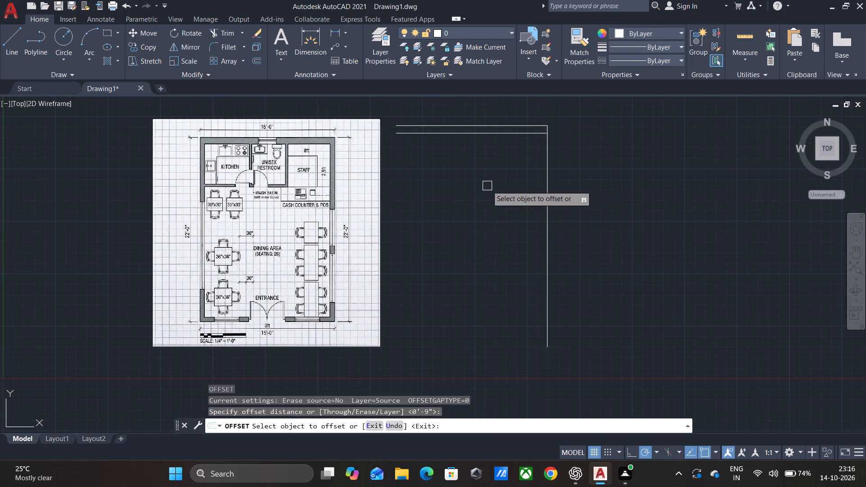
{"action": "left_click_drag", "start_coordinate": [547, 234], "coordinate": [535, 235]}
{"action": "left_click", "coordinate": [521, 237]}
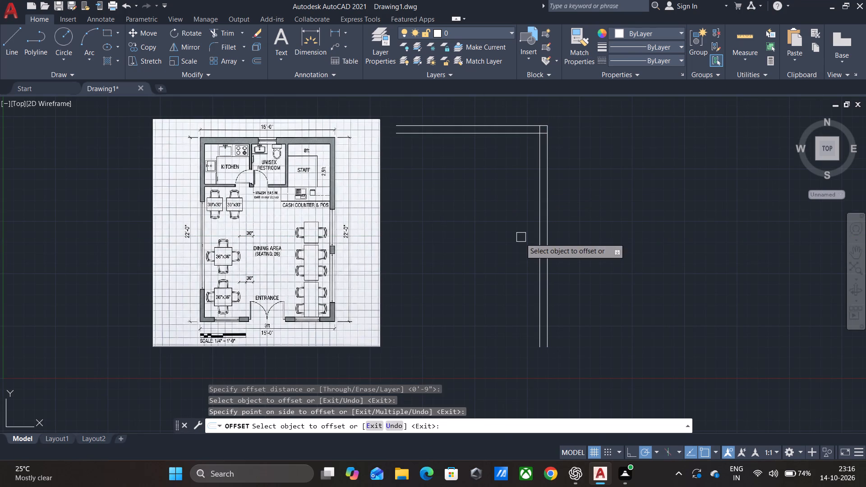
{"action": "key", "text": "Escape"}
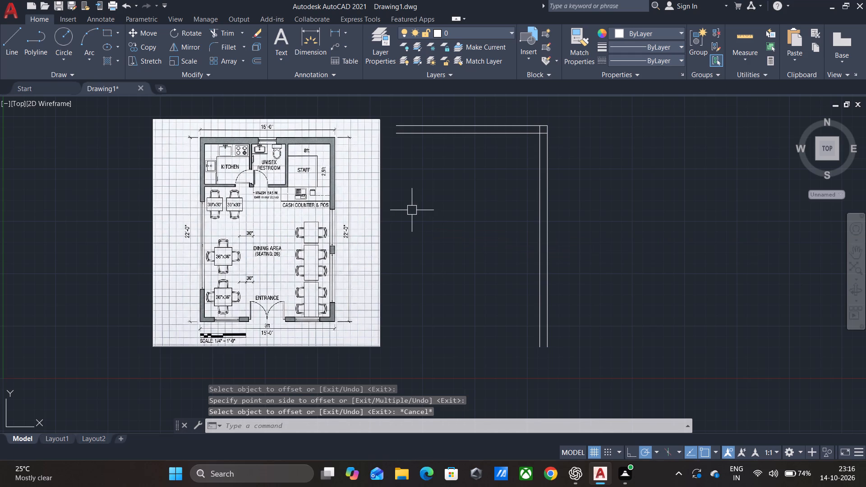
Draw a 22' line straight down from the left end of the outer top wall line.
{"action": "key", "text": "l"}
{"action": "key", "text": "Return"}
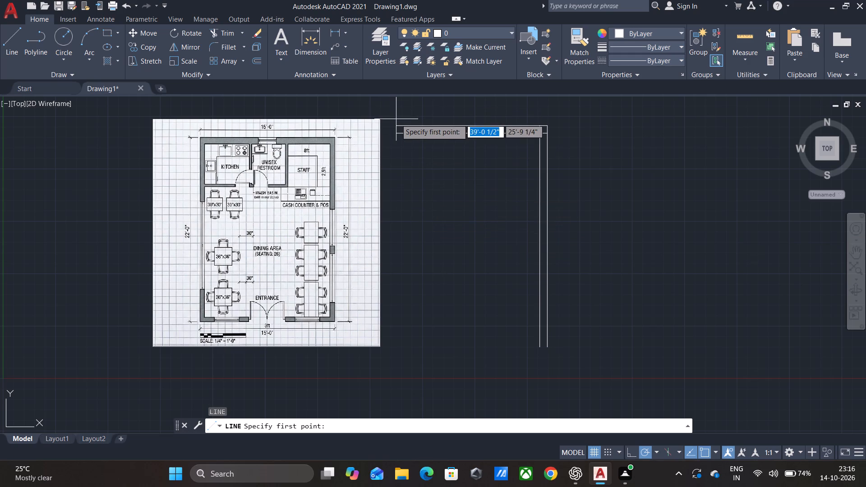
{"action": "left_click", "coordinate": [397, 124]}
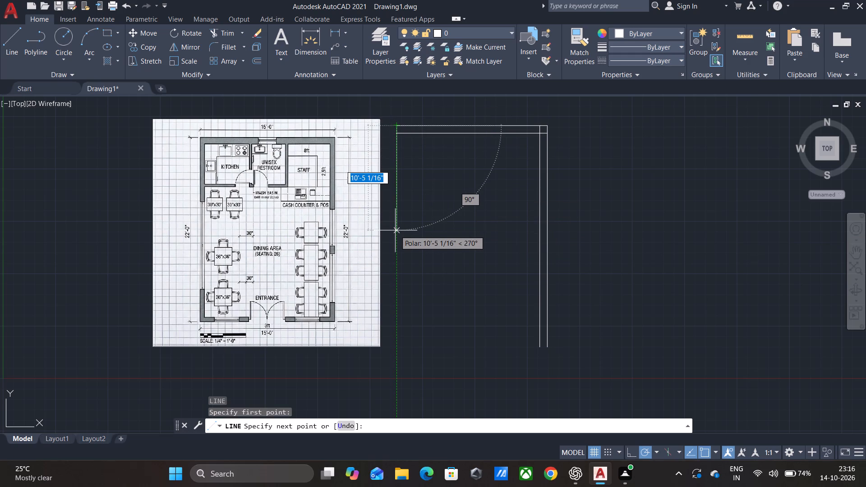
{"action": "type", "text": "22'"}
{"action": "key", "text": "Return"}
{"action": "key", "text": "space"}
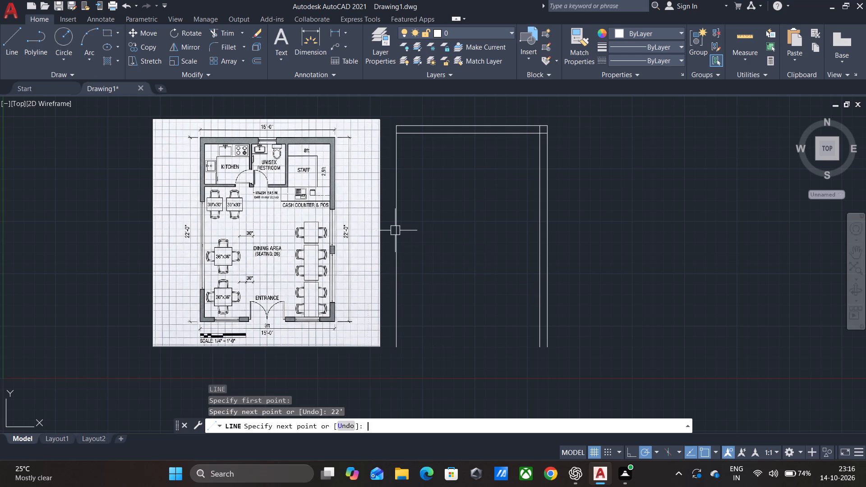
{"action": "key", "text": "space"}
{"action": "key", "text": "space"}
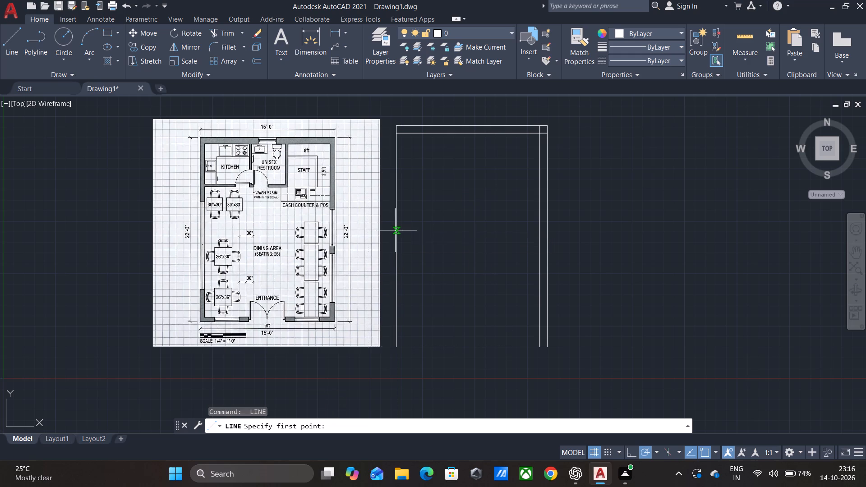
{"action": "key", "text": "Escape"}
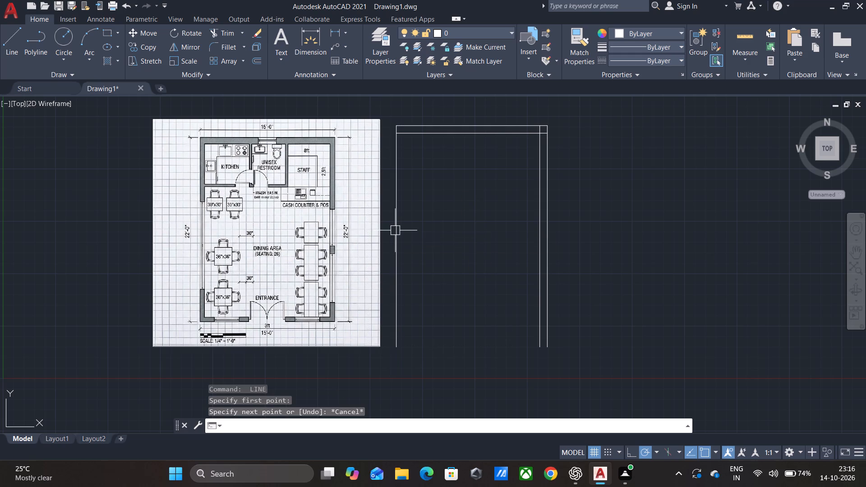
Offset the left 22' wall line 9" inward to form the inner face of the left wall.
{"action": "key", "text": "o"}
{"action": "key", "text": "Return"}
{"action": "key", "text": "Return"}
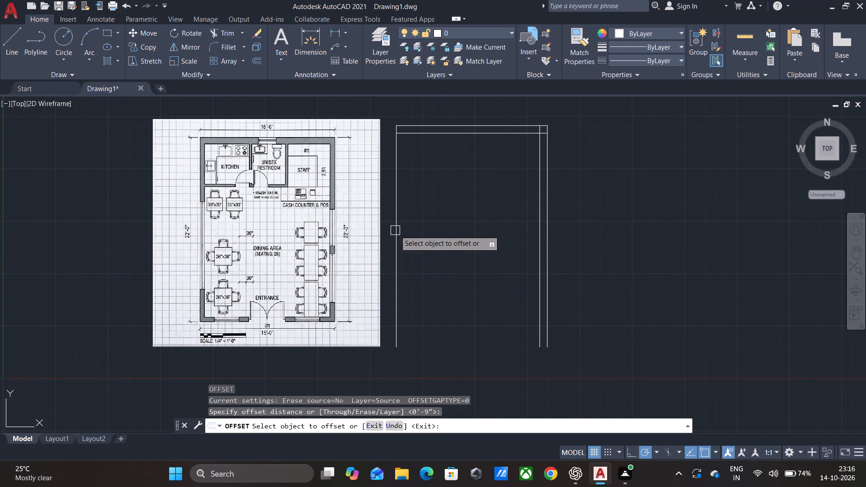
{"action": "left_click", "coordinate": [399, 263]}
{"action": "left_click", "coordinate": [434, 254]}
{"action": "key", "text": "Escape"}
Trim the overlapping inner wall lines at the top-left and top-right corners so the inner faces meet cleanly.
{"action": "type", "text": "TR"}
{"action": "key", "text": "Return"}
{"action": "key", "text": "Return"}
{"action": "scroll", "coordinate": [370, 90], "scroll_direction": "up", "scroll_amount": 2}
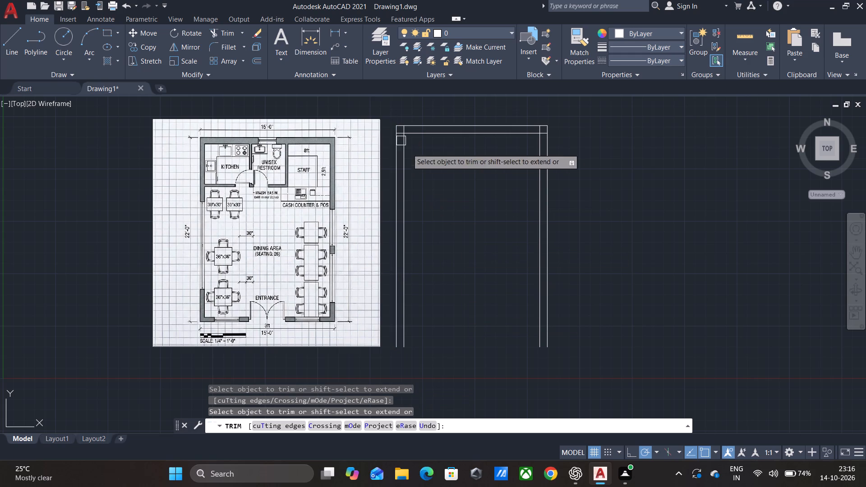
{"action": "key", "text": "Escape"}
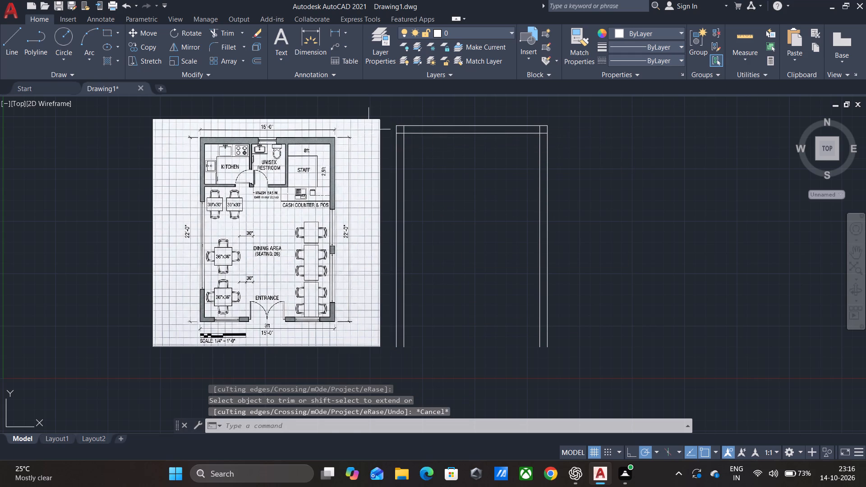
{"action": "key", "text": "space"}
{"action": "scroll", "coordinate": [393, 125], "scroll_direction": "up", "scroll_amount": 3}
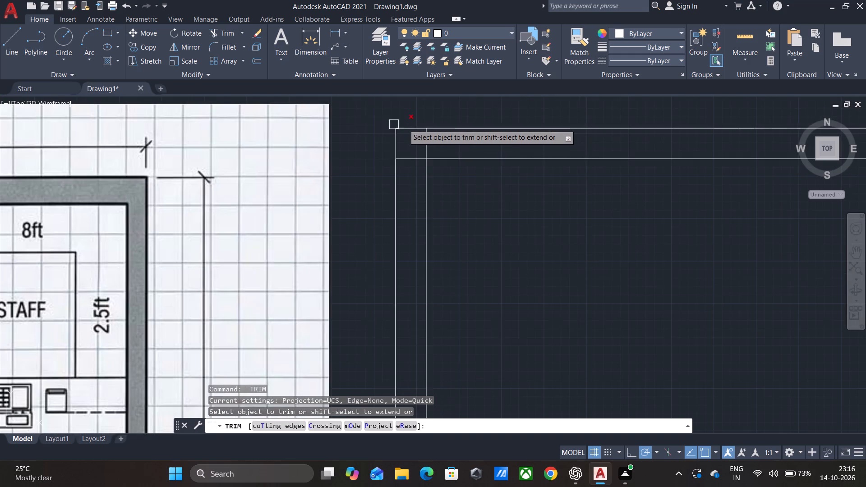
{"action": "left_click", "coordinate": [429, 146]}
{"action": "left_click", "coordinate": [405, 159]}
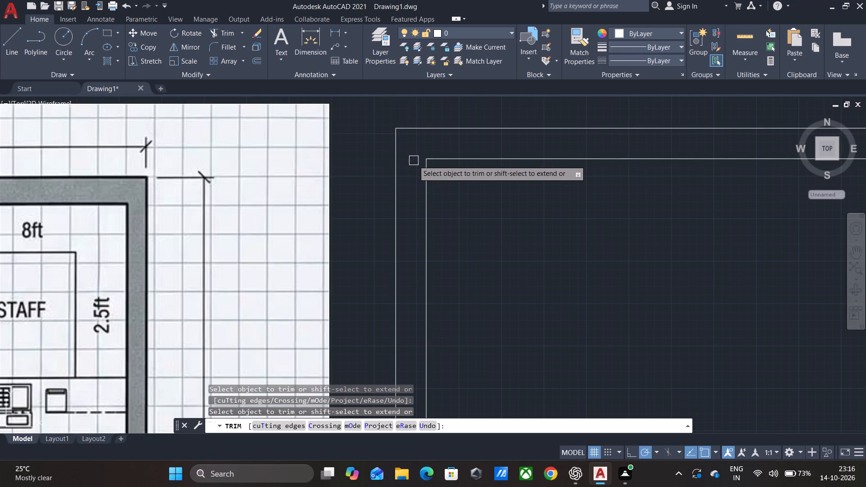
{"action": "scroll", "coordinate": [414, 161], "scroll_direction": "down", "scroll_amount": 3}
{"action": "scroll", "coordinate": [556, 156], "scroll_direction": "up", "scroll_amount": 3}
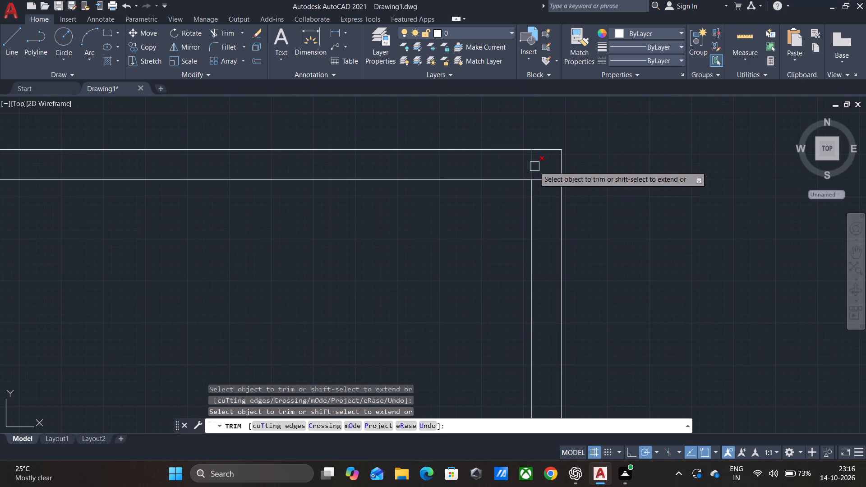
{"action": "left_click", "coordinate": [534, 166]}
{"action": "left_click", "coordinate": [551, 184]}
{"action": "scroll", "coordinate": [551, 184], "scroll_direction": "down", "scroll_amount": 2}
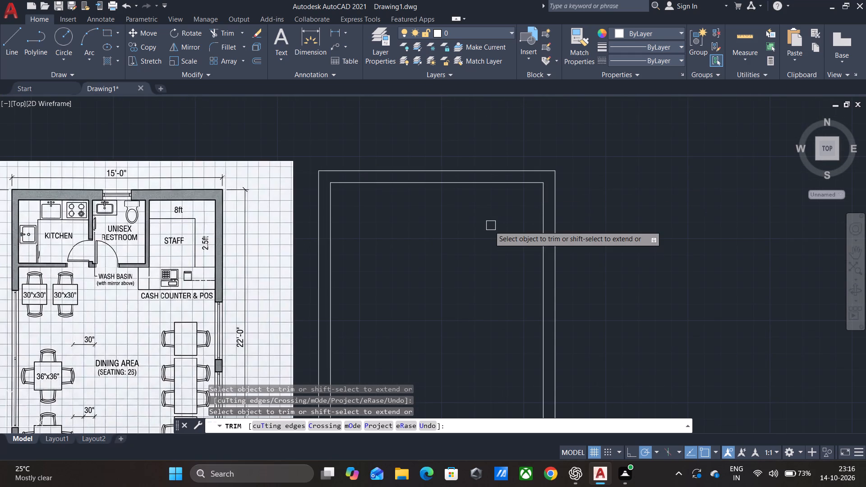
{"action": "key", "text": "Escape"}
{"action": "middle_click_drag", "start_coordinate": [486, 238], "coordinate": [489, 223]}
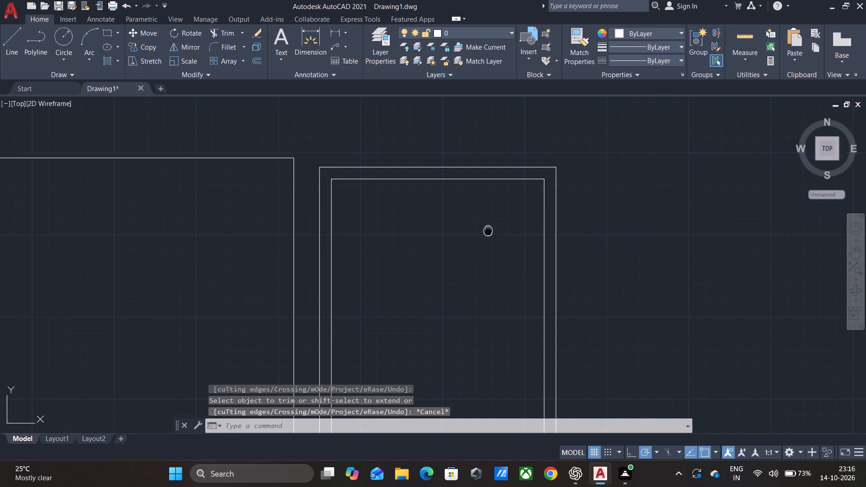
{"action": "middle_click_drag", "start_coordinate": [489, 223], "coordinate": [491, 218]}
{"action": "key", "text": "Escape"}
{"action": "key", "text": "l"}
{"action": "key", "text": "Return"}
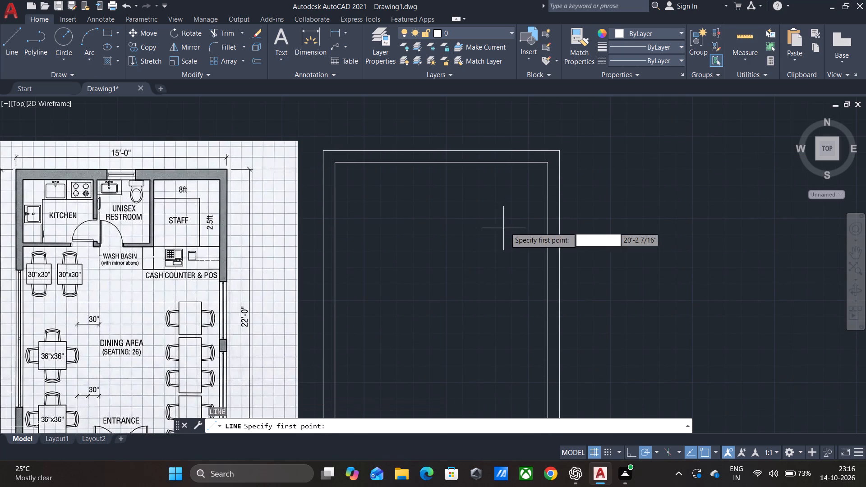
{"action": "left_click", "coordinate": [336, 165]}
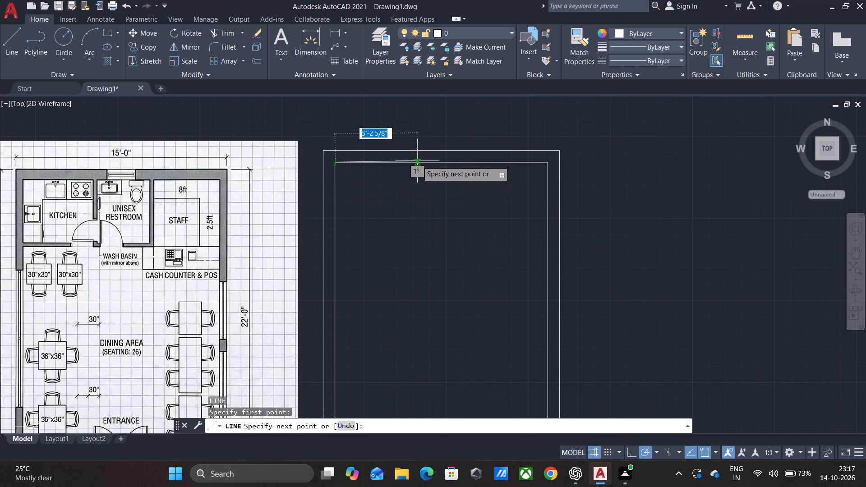
Turn on Ortho mode and draw an 8' line leftward along the inner top wall face from its inner top-right corner.
{"action": "left_click", "coordinate": [628, 451]}
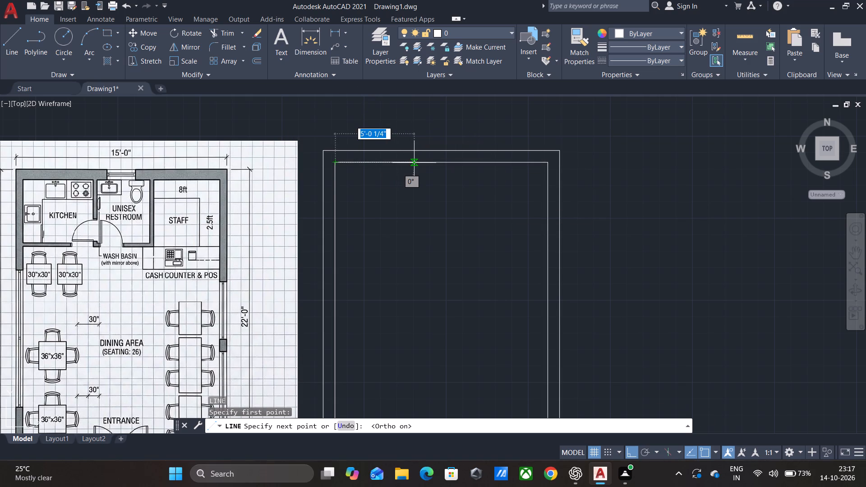
{"action": "key", "text": "Escape"}
{"action": "key", "text": "space"}
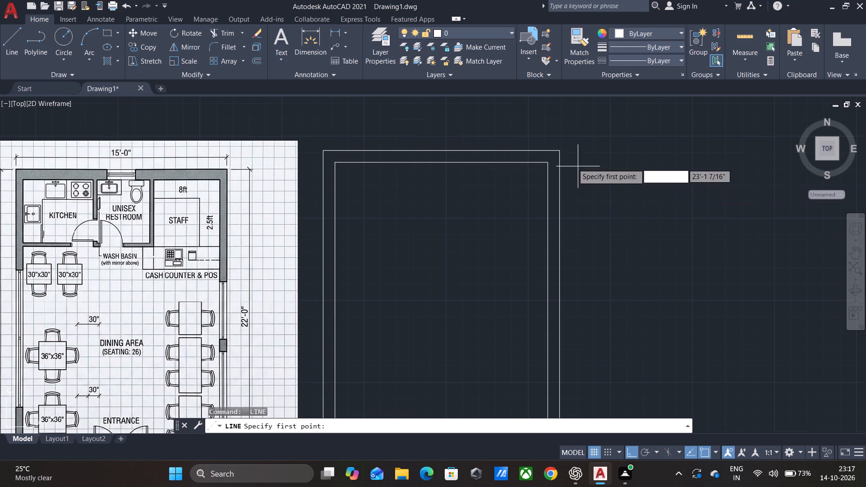
{"action": "left_click", "coordinate": [546, 163]}
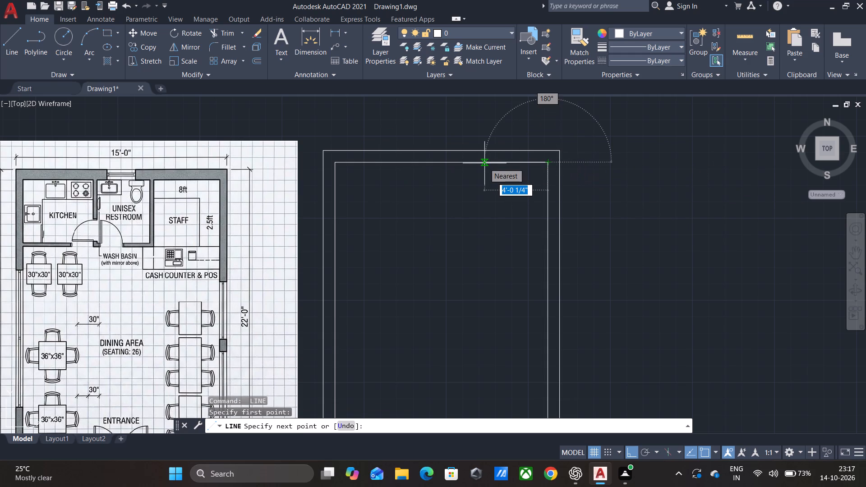
{"action": "key", "text": "8"}
{"action": "key", "text": "apostrophe"}
{"action": "key", "text": "Return"}
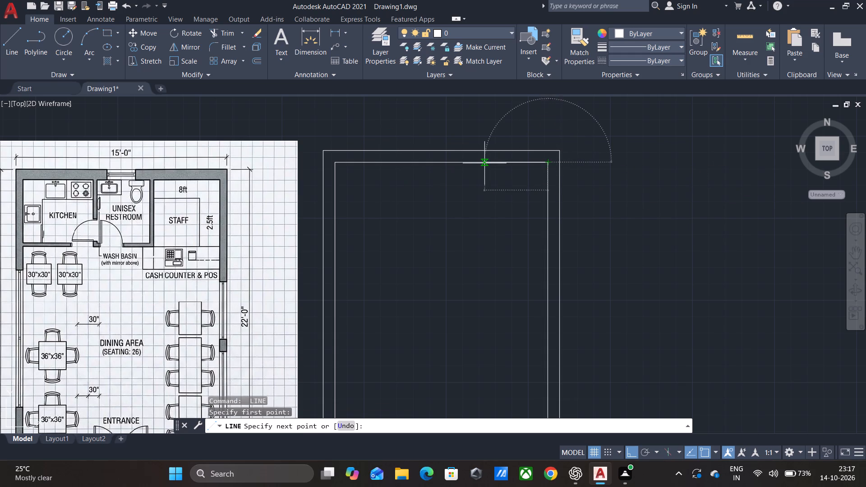
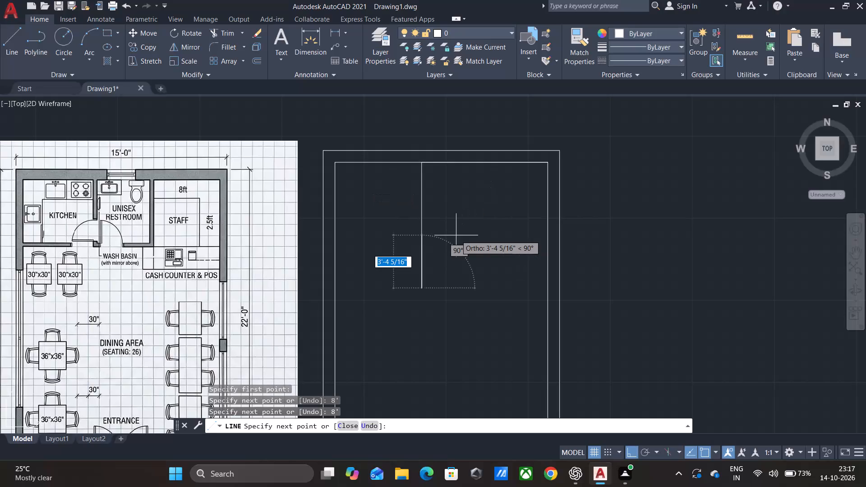
Draw the last 8' line rightward to the right inner wall face, closing the staff area's bottom side.
{"action": "scroll", "coordinate": [456, 235], "scroll_direction": "down", "scroll_amount": 1}
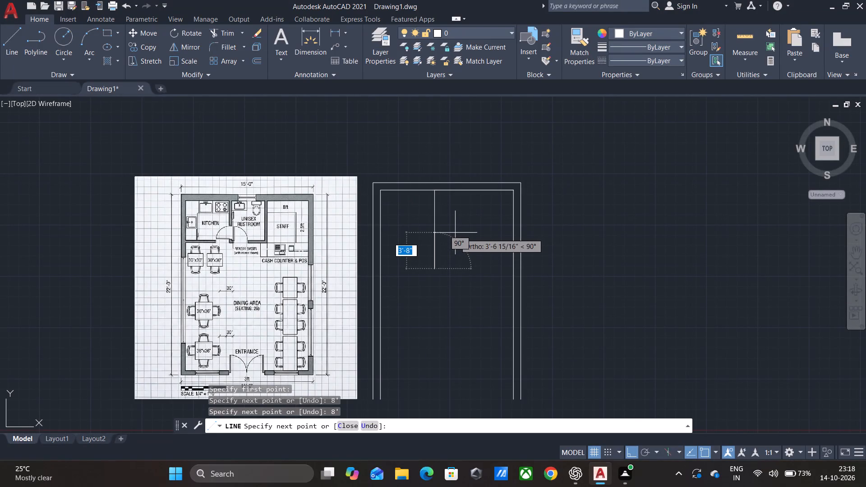
{"action": "middle_click_drag", "start_coordinate": [455, 232], "coordinate": [455, 217]}
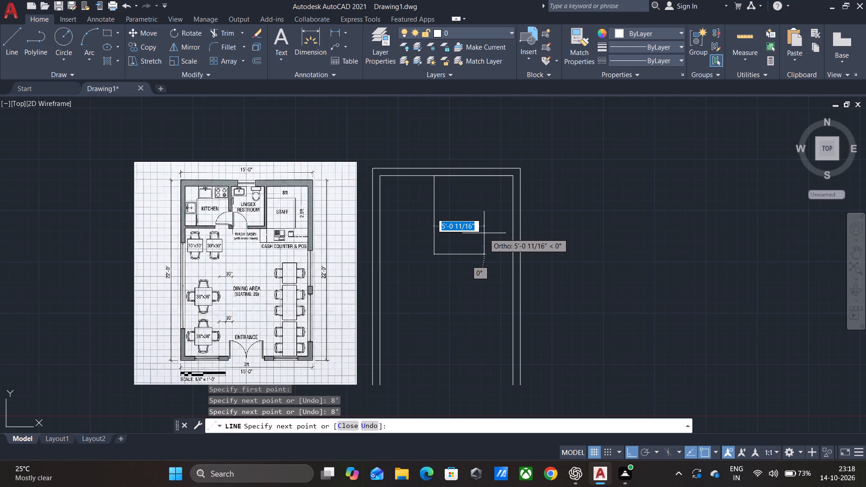
{"action": "type", "text": "8'"}
{"action": "key", "text": "Return"}
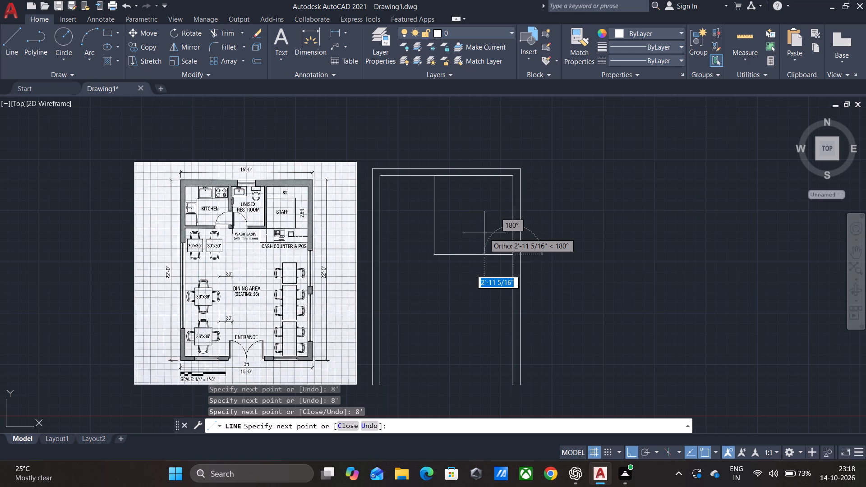
{"action": "key", "text": "space"}
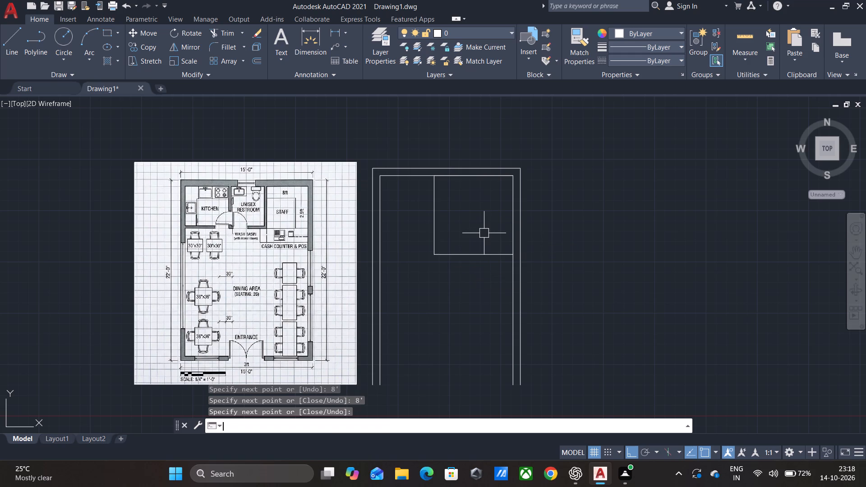
Offset the staff area's left line 4" to the left and its bottom line 4" upward to form partition walls.
{"action": "key", "text": "o"}
{"action": "key", "text": "Return"}
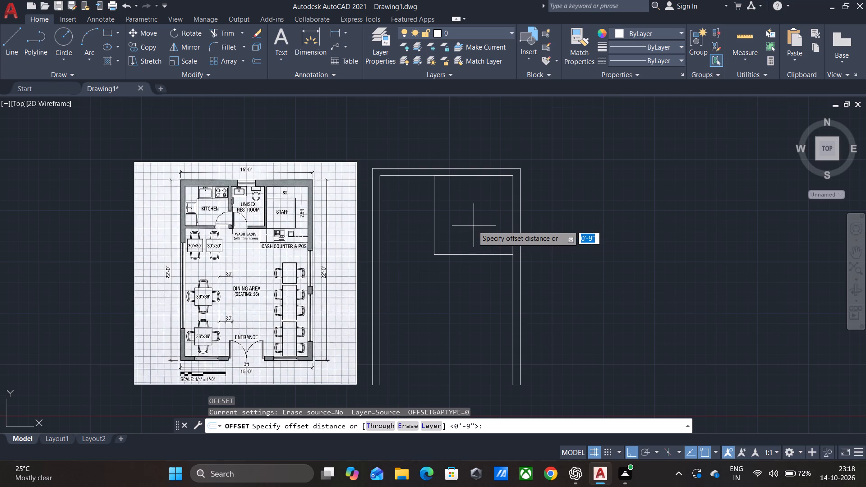
{"action": "key", "text": "BackSpace"}
{"action": "type", "text": "4\""}
{"action": "key", "text": "Return"}
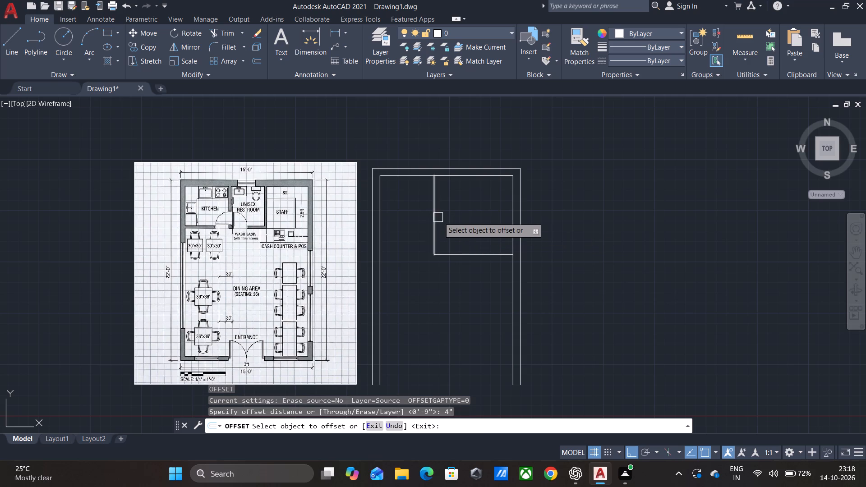
{"action": "left_click_drag", "start_coordinate": [439, 217], "coordinate": [431, 217]}
{"action": "left_click", "coordinate": [434, 202]}
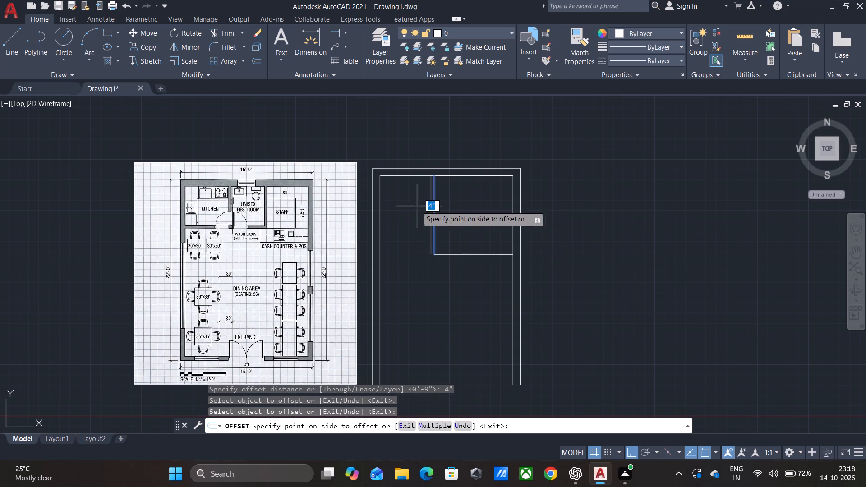
{"action": "left_click", "coordinate": [411, 207]}
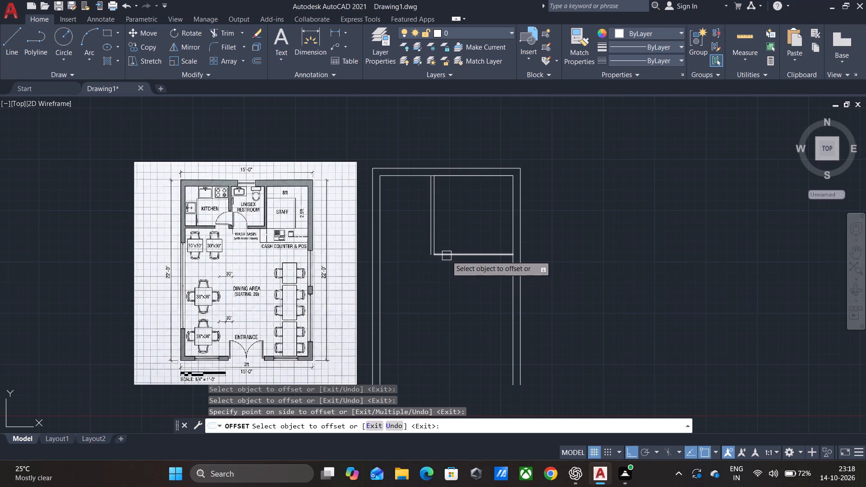
{"action": "left_click", "coordinate": [447, 256]}
{"action": "left_click", "coordinate": [455, 230]}
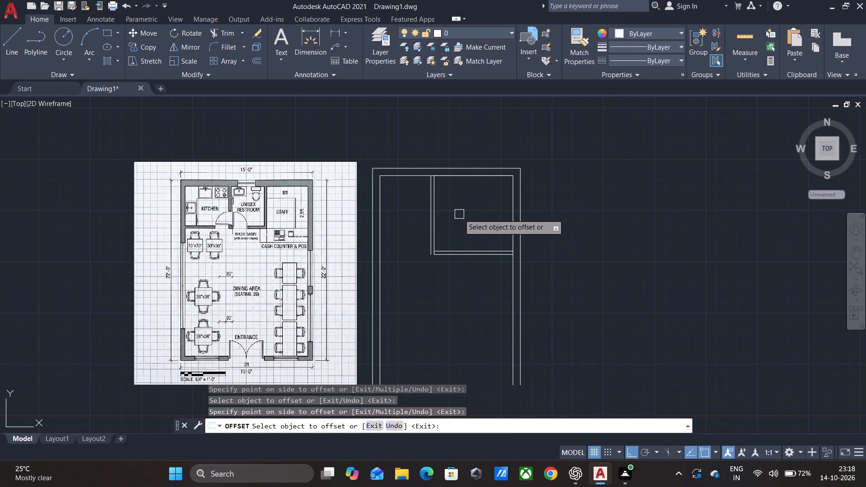
{"action": "key", "text": "Escape"}
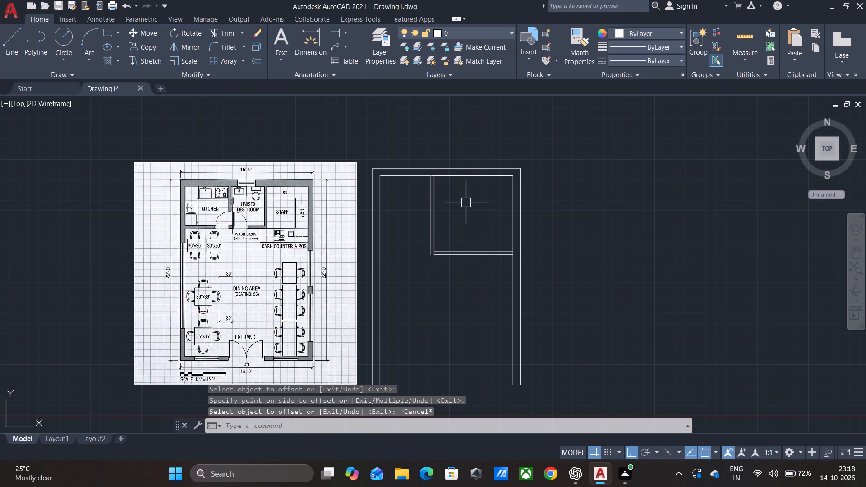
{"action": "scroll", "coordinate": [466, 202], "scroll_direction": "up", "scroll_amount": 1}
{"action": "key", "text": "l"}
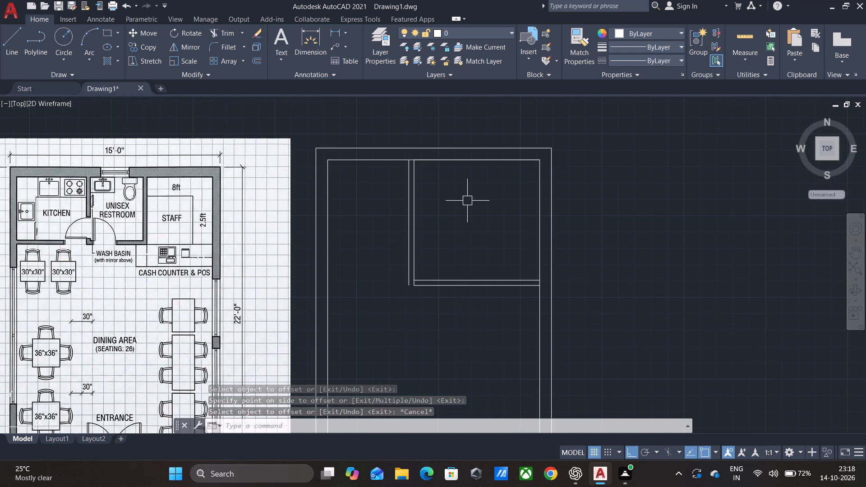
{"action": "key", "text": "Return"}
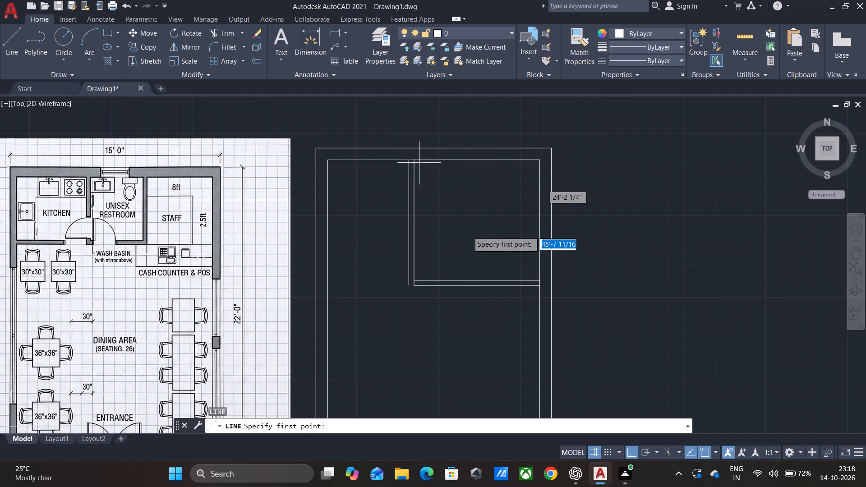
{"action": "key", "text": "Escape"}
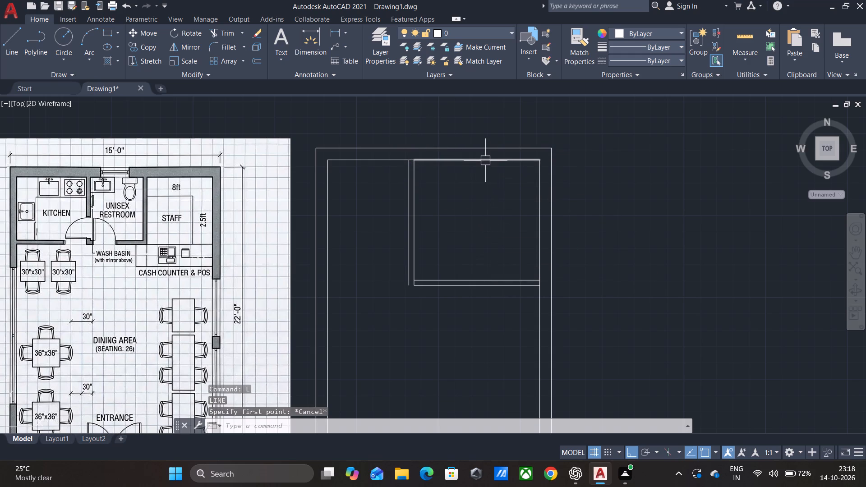
Delete the overlapping 8' construction line along the inner top wall face.
{"action": "left_click", "coordinate": [485, 161]}
{"action": "key", "text": "Delete"}
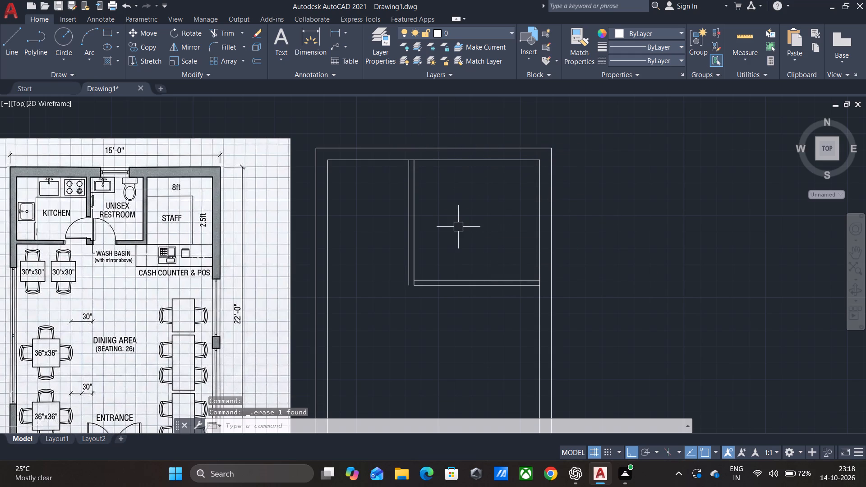
Draw two horizontal lines continuing both faces of the staff area's bottom partition leftward past the left wall's inner face.
{"action": "key", "text": "l"}
{"action": "key", "text": "Return"}
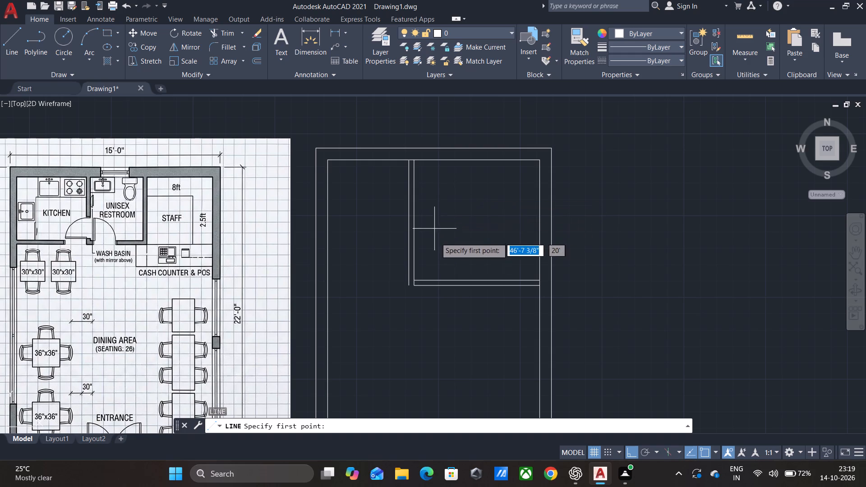
{"action": "scroll", "coordinate": [410, 277], "scroll_direction": "up", "scroll_amount": 2}
{"action": "left_click", "coordinate": [416, 285]}
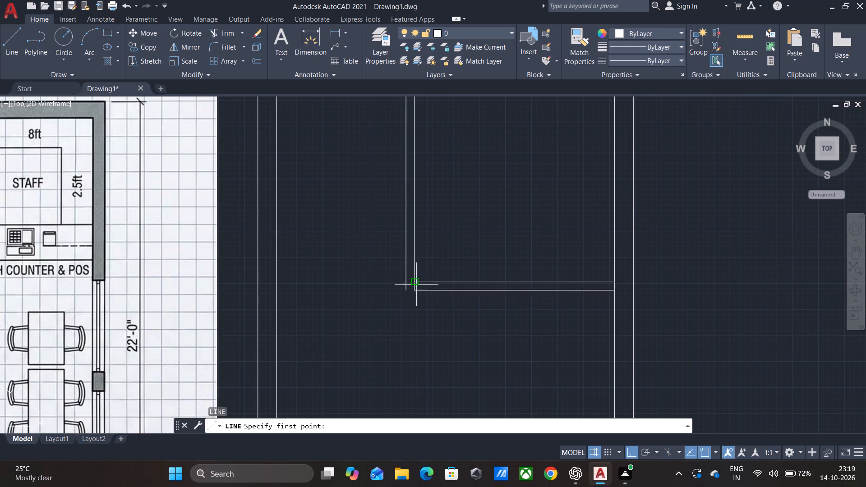
{"action": "left_click", "coordinate": [265, 282]}
{"action": "key", "text": "Escape"}
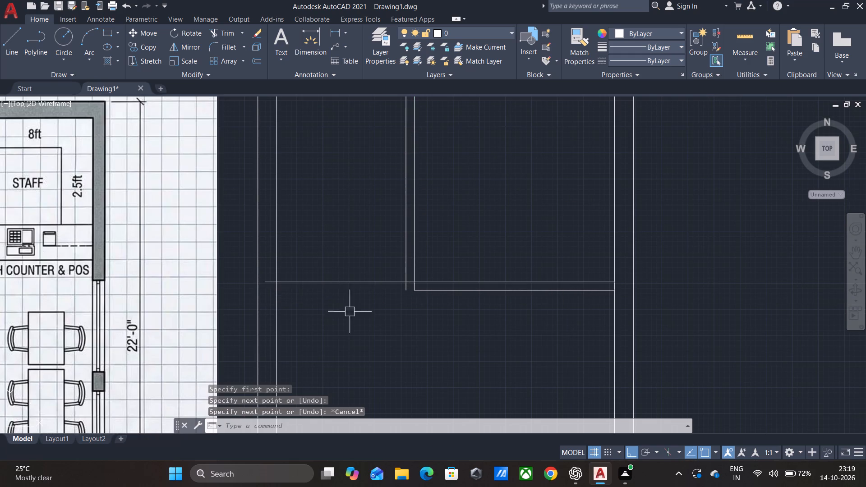
{"action": "key", "text": "space"}
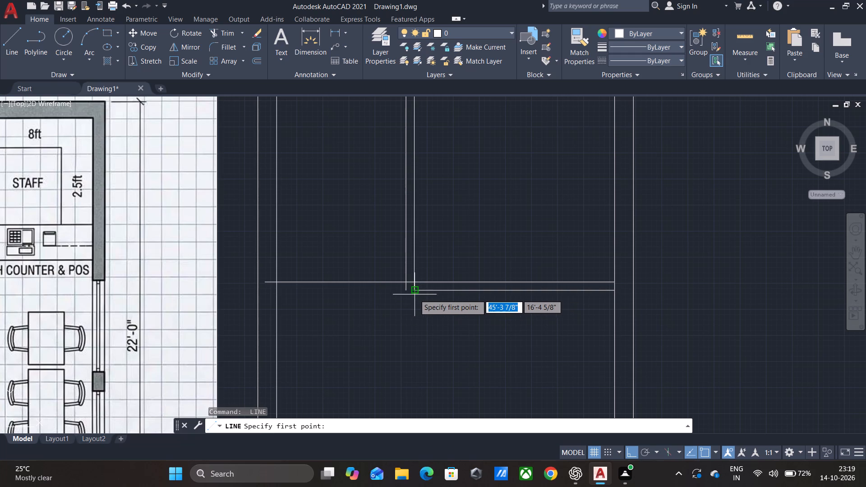
{"action": "left_click", "coordinate": [414, 292]}
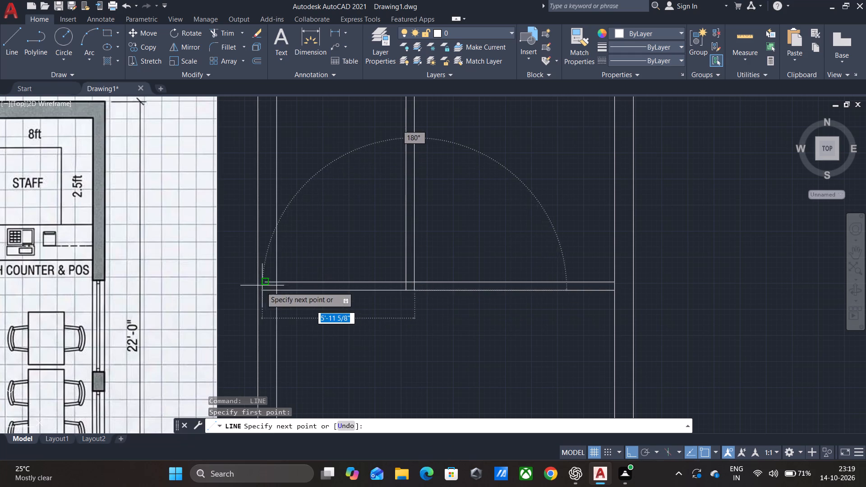
{"action": "left_click", "coordinate": [241, 294]}
{"action": "key", "text": "Escape"}
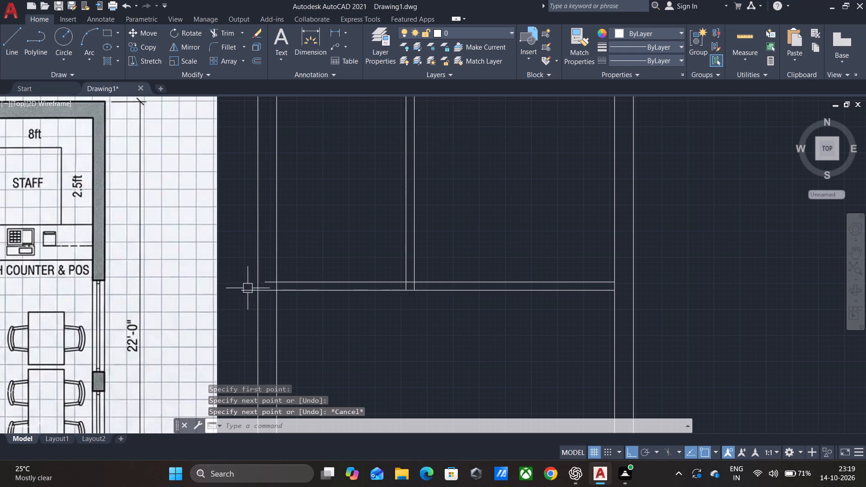
Trim the partition line ends crossing into the left wall, plus the inner wall face segment between the two partition lines.
{"action": "type", "text": "TR"}
{"action": "key", "text": "Return"}
{"action": "key", "text": "Return"}
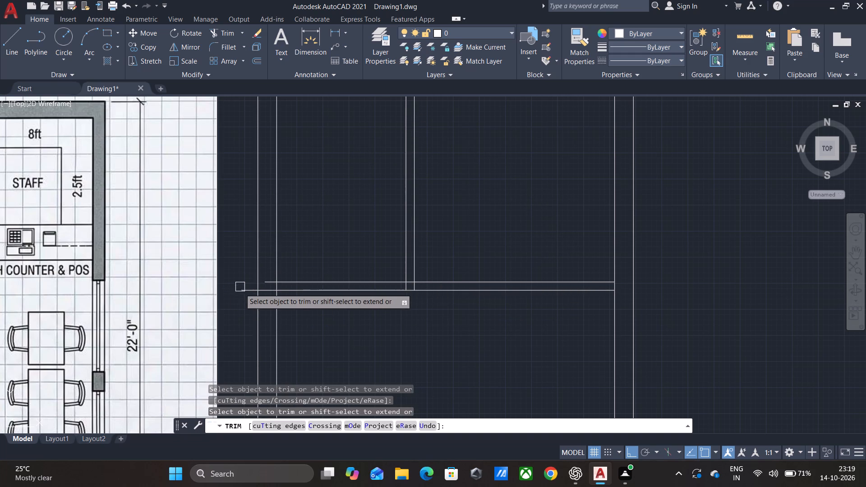
{"action": "left_click", "coordinate": [244, 290]}
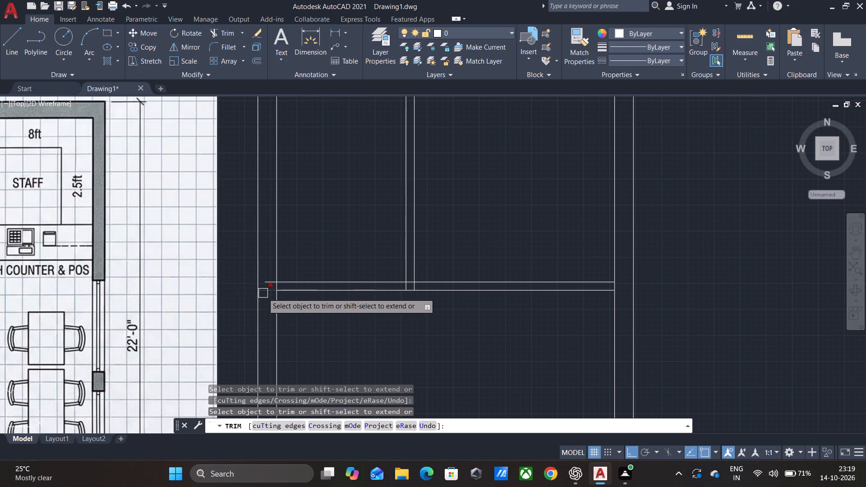
{"action": "left_click", "coordinate": [263, 293]}
{"action": "left_click", "coordinate": [266, 283]}
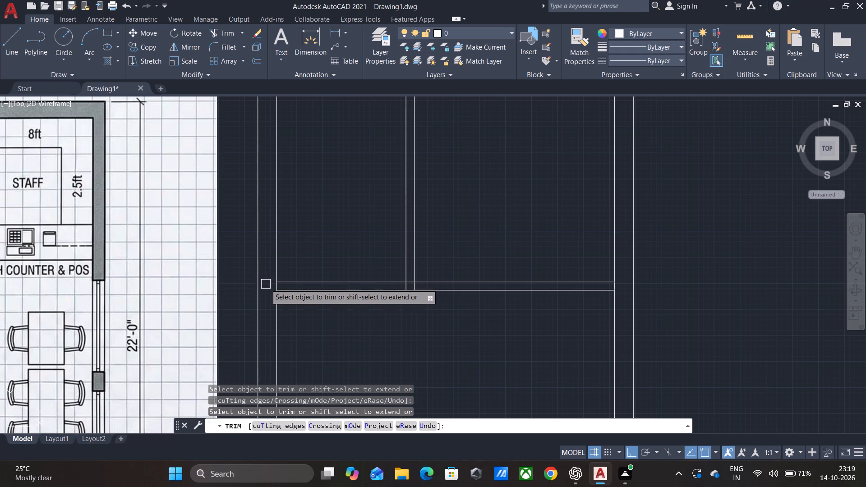
{"action": "scroll", "coordinate": [266, 284], "scroll_direction": "up", "scroll_amount": 3}
{"action": "left_click", "coordinate": [304, 297]}
{"action": "scroll", "coordinate": [299, 296], "scroll_direction": "down", "scroll_amount": 3}
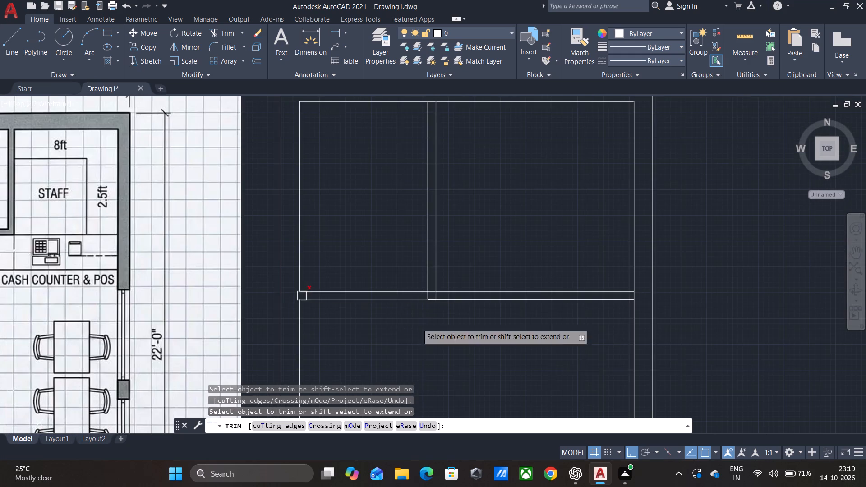
Trim the overlapping line segments where the vertical partition meets the horizontal partition so the T-junction is open.
{"action": "scroll", "coordinate": [485, 306], "scroll_direction": "up", "scroll_amount": 4}
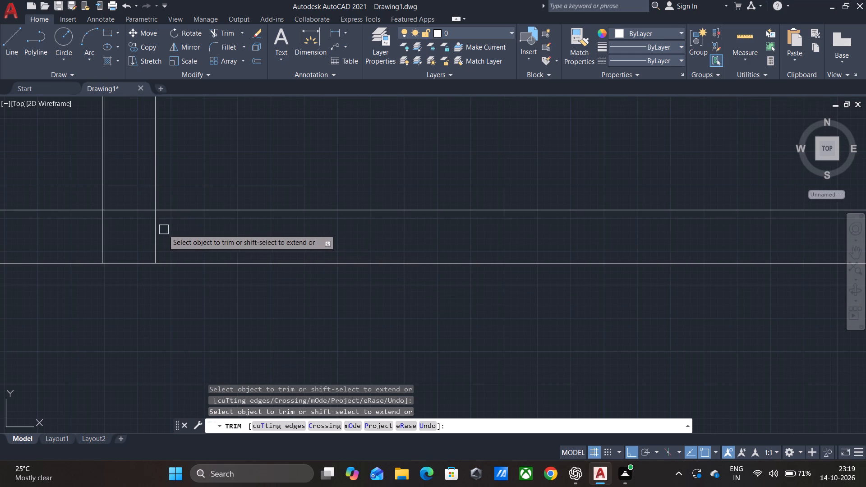
{"action": "left_click", "coordinate": [157, 231]}
{"action": "left_click", "coordinate": [93, 240]}
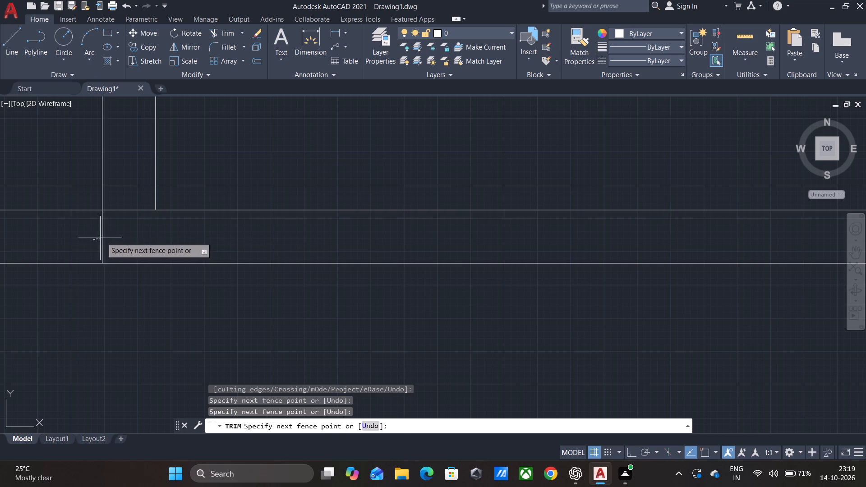
{"action": "left_click", "coordinate": [111, 235]}
{"action": "left_click", "coordinate": [127, 231]}
{"action": "left_click", "coordinate": [133, 197]}
{"action": "scroll", "coordinate": [133, 197], "scroll_direction": "down", "scroll_amount": 1}
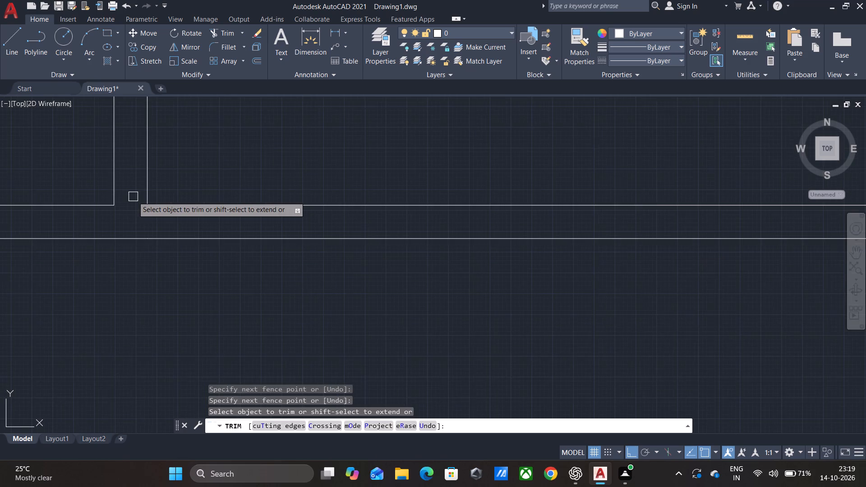
Trim the inner face segments of the right wall and the top wall between the partition lines where they meet.
{"action": "scroll", "coordinate": [133, 197], "scroll_direction": "down", "scroll_amount": 3}
{"action": "middle_click_drag", "start_coordinate": [203, 141], "coordinate": [265, 204]}
{"action": "scroll", "coordinate": [447, 310], "scroll_direction": "up", "scroll_amount": 2}
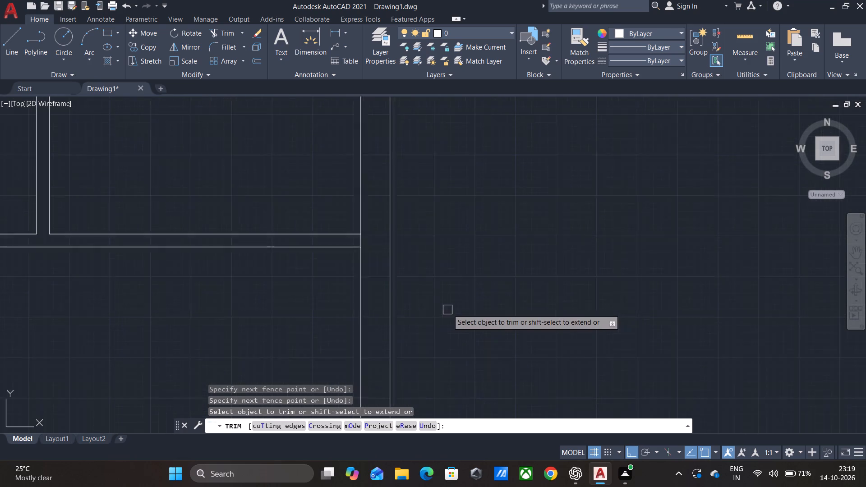
{"action": "scroll", "coordinate": [448, 308], "scroll_direction": "up", "scroll_amount": 1}
{"action": "left_click", "coordinate": [224, 141]}
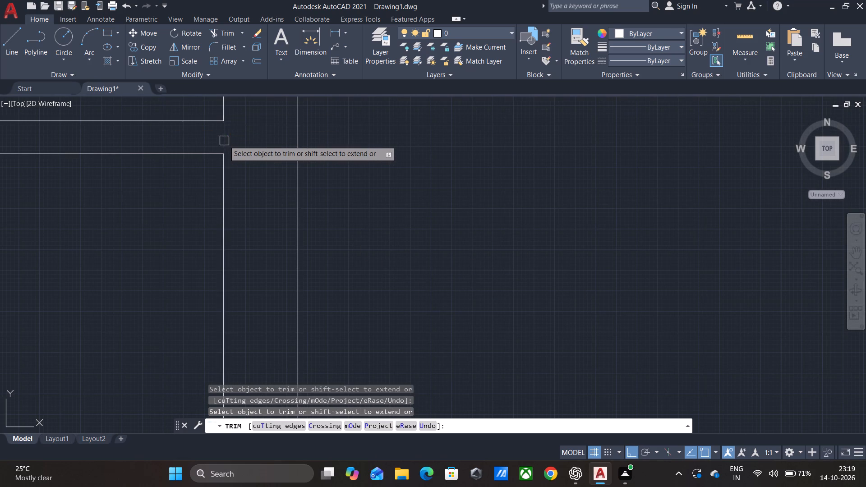
{"action": "scroll", "coordinate": [224, 141], "scroll_direction": "down", "scroll_amount": 7}
{"action": "middle_click_drag", "start_coordinate": [193, 114], "coordinate": [230, 180]}
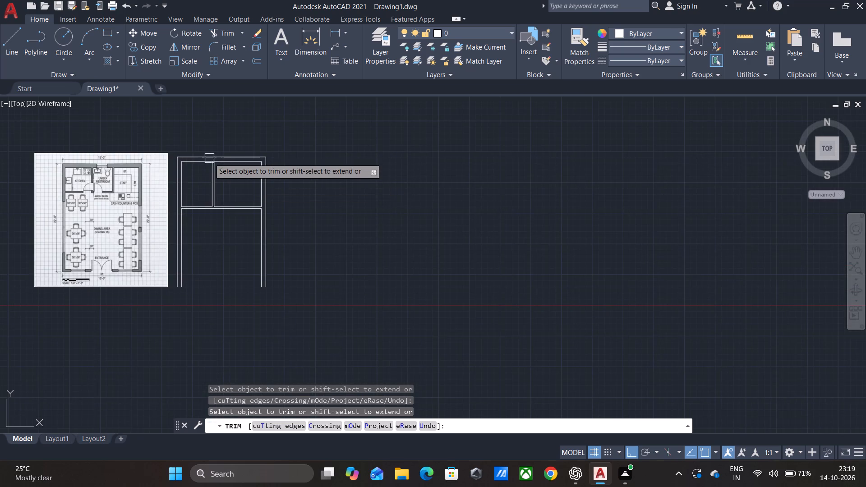
{"action": "scroll", "coordinate": [208, 156], "scroll_direction": "up", "scroll_amount": 6}
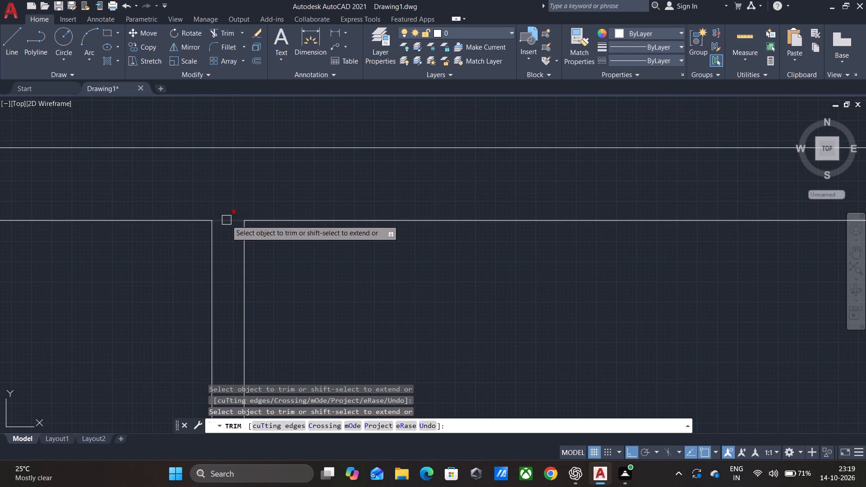
{"action": "left_click", "coordinate": [226, 220]}
{"action": "scroll", "coordinate": [226, 220], "scroll_direction": "down", "scroll_amount": 3}
{"action": "key", "text": "Escape"}
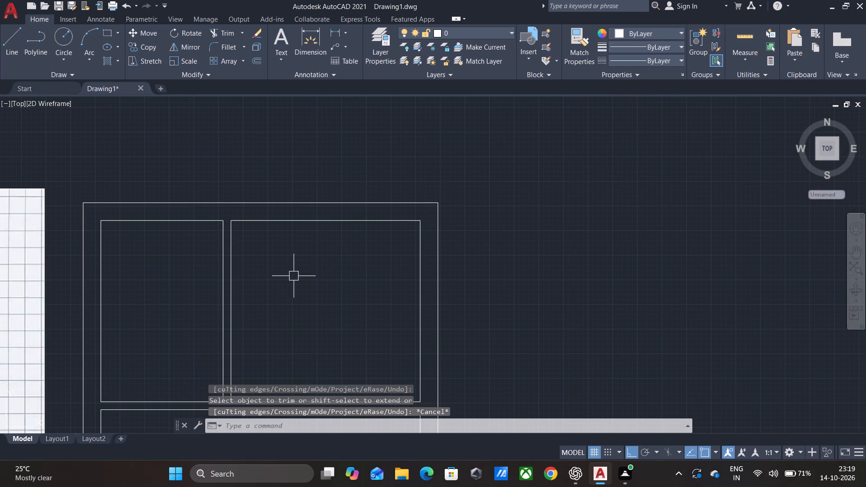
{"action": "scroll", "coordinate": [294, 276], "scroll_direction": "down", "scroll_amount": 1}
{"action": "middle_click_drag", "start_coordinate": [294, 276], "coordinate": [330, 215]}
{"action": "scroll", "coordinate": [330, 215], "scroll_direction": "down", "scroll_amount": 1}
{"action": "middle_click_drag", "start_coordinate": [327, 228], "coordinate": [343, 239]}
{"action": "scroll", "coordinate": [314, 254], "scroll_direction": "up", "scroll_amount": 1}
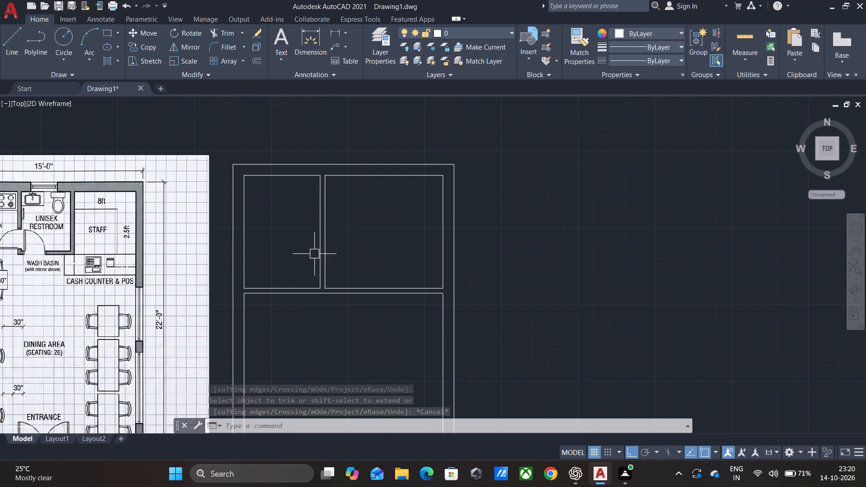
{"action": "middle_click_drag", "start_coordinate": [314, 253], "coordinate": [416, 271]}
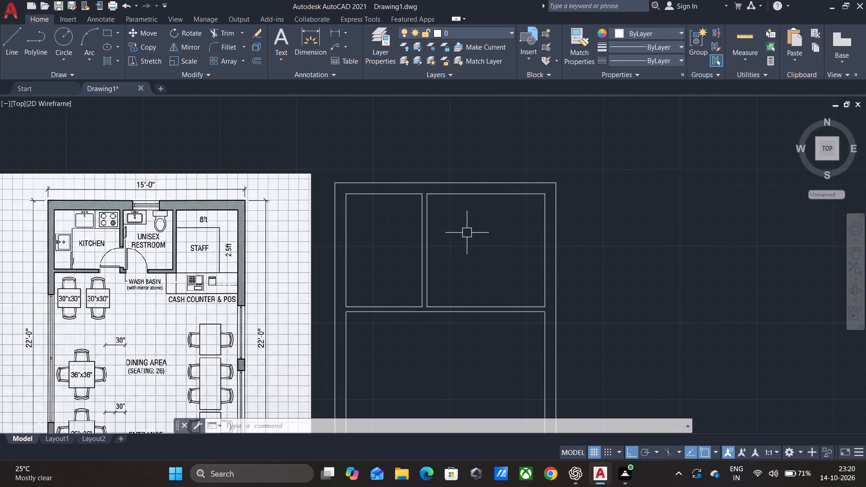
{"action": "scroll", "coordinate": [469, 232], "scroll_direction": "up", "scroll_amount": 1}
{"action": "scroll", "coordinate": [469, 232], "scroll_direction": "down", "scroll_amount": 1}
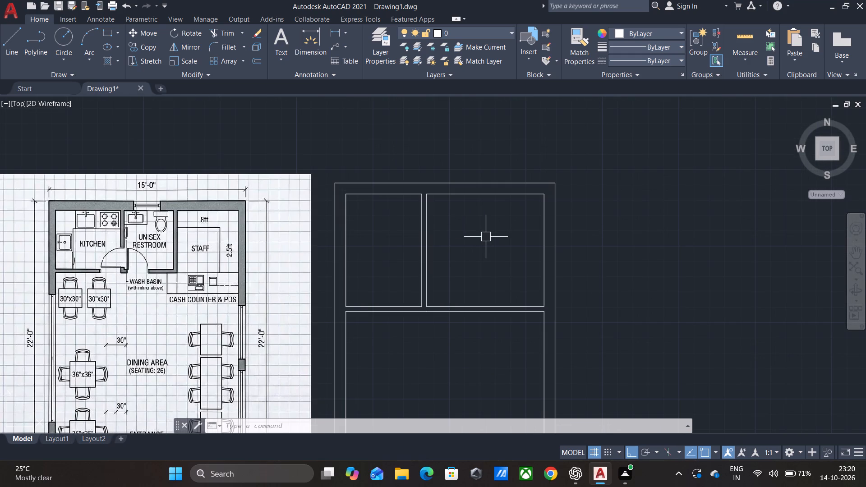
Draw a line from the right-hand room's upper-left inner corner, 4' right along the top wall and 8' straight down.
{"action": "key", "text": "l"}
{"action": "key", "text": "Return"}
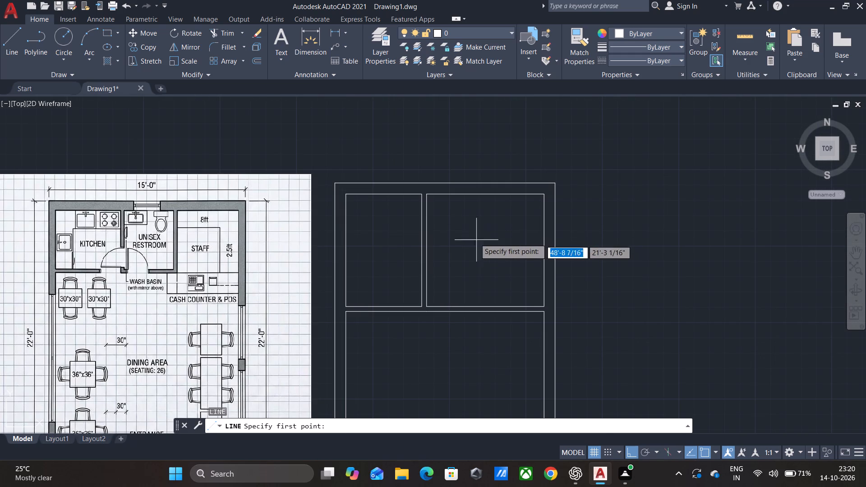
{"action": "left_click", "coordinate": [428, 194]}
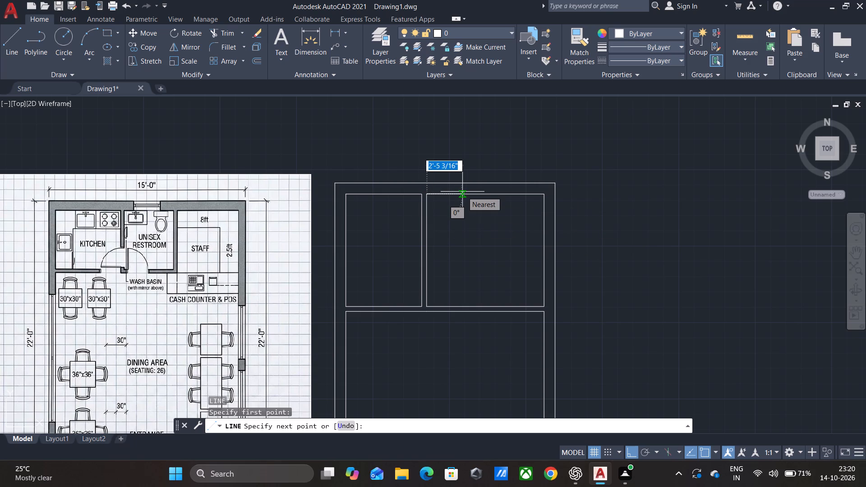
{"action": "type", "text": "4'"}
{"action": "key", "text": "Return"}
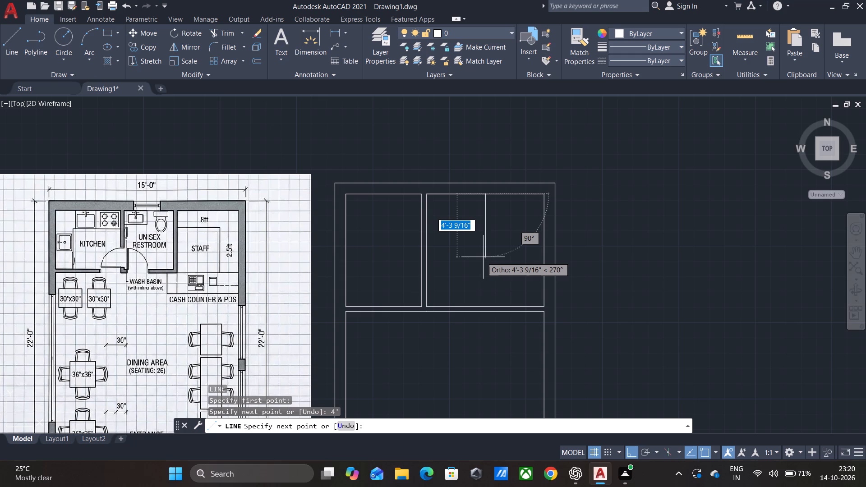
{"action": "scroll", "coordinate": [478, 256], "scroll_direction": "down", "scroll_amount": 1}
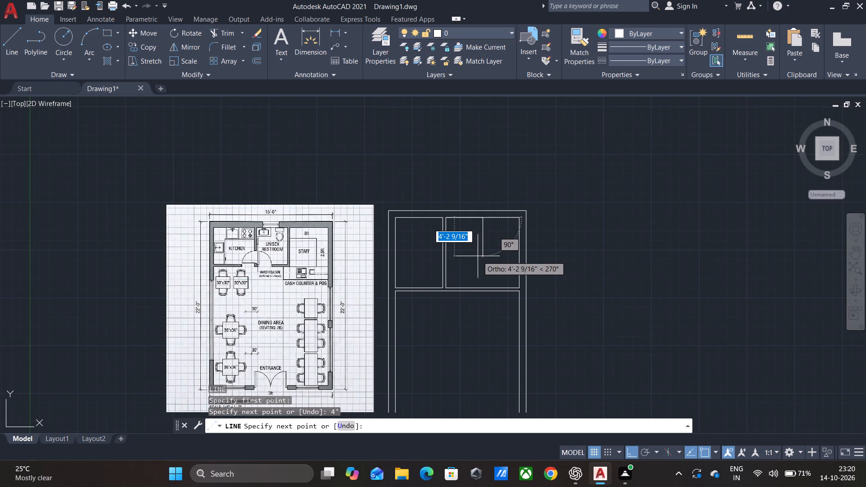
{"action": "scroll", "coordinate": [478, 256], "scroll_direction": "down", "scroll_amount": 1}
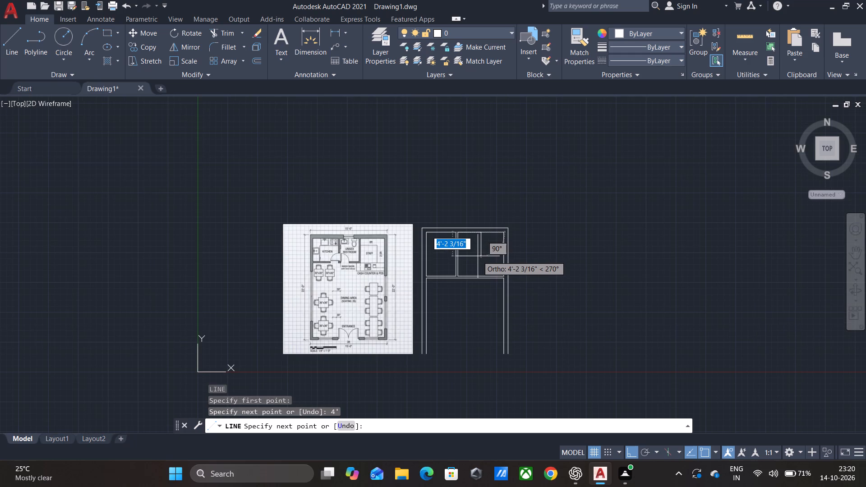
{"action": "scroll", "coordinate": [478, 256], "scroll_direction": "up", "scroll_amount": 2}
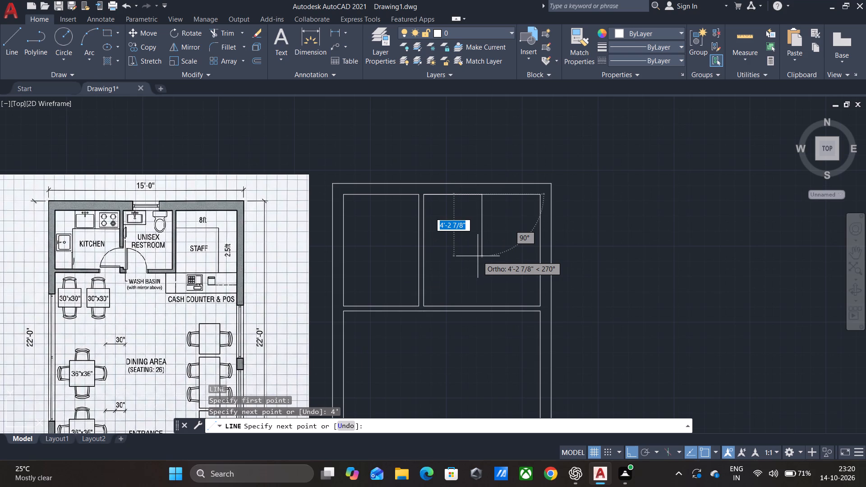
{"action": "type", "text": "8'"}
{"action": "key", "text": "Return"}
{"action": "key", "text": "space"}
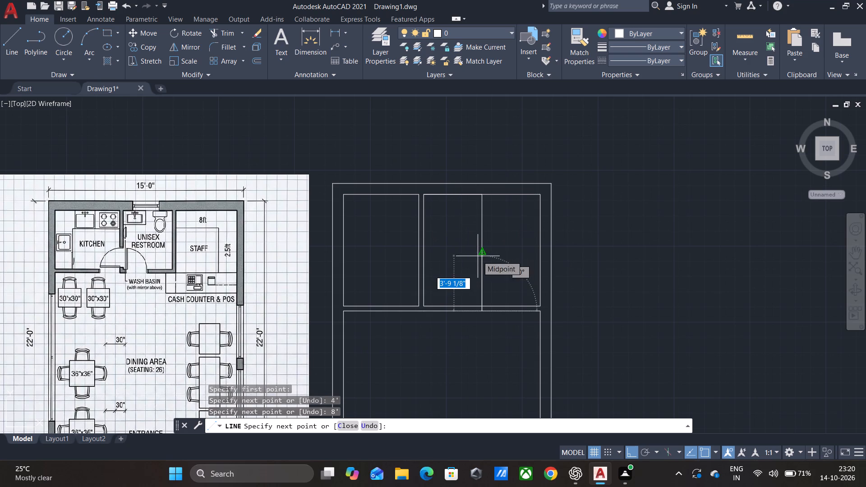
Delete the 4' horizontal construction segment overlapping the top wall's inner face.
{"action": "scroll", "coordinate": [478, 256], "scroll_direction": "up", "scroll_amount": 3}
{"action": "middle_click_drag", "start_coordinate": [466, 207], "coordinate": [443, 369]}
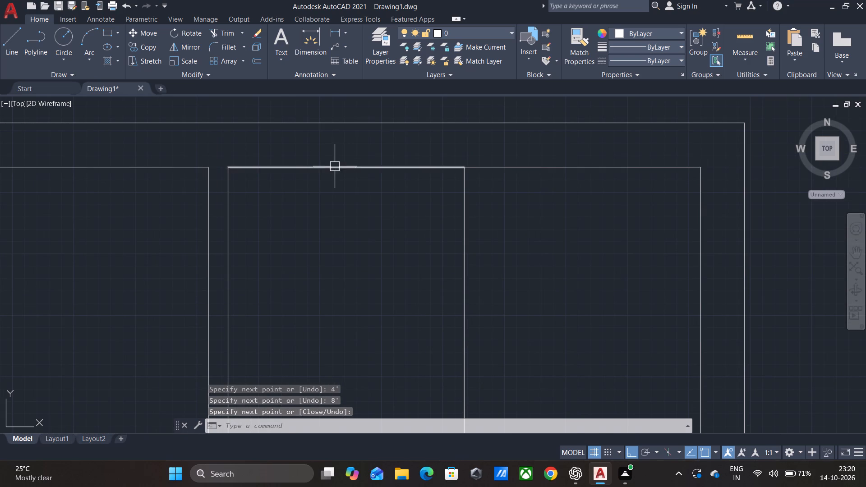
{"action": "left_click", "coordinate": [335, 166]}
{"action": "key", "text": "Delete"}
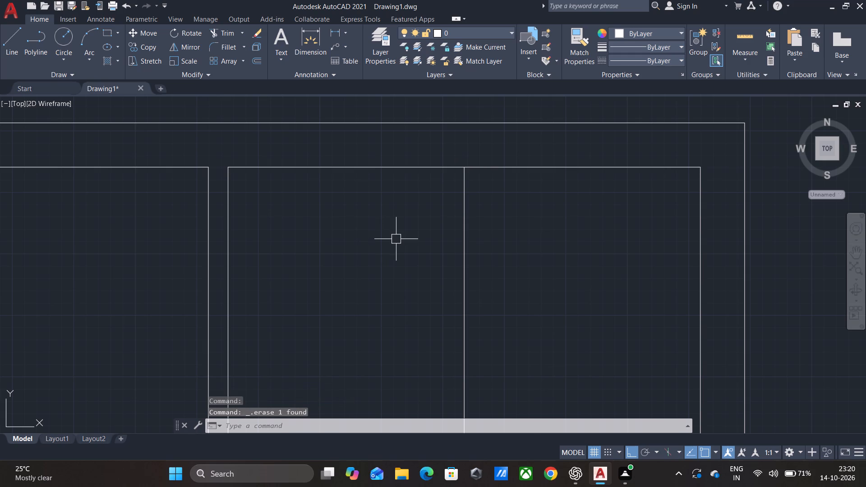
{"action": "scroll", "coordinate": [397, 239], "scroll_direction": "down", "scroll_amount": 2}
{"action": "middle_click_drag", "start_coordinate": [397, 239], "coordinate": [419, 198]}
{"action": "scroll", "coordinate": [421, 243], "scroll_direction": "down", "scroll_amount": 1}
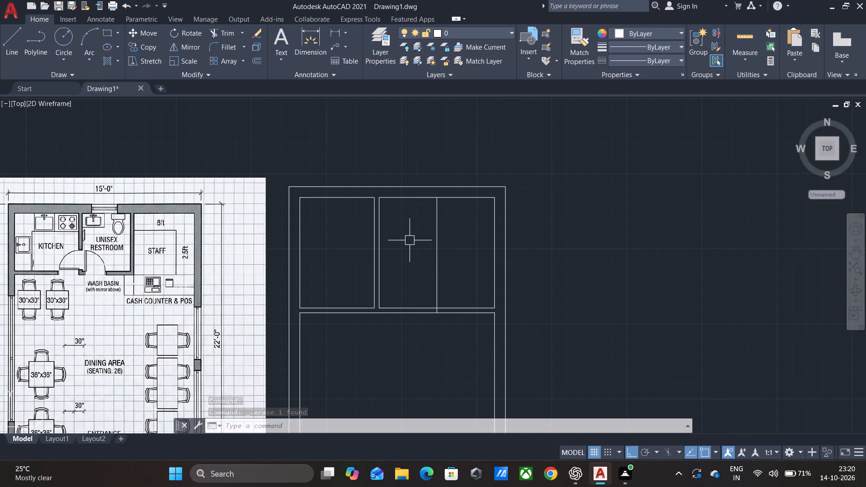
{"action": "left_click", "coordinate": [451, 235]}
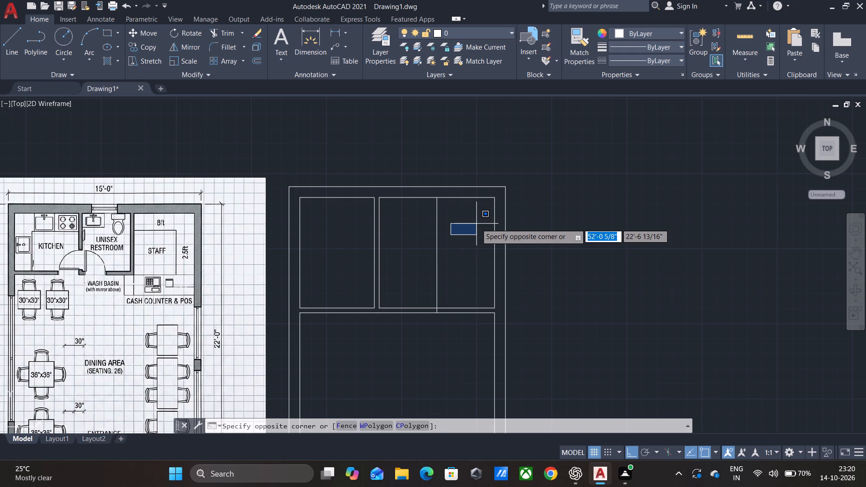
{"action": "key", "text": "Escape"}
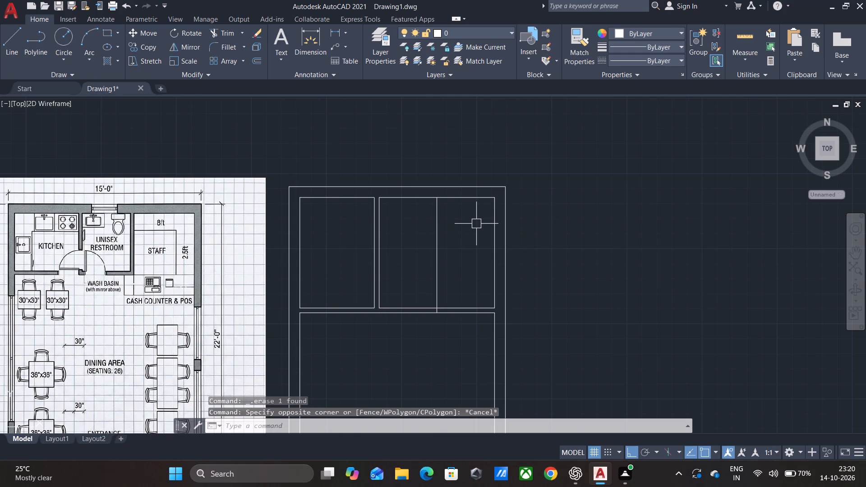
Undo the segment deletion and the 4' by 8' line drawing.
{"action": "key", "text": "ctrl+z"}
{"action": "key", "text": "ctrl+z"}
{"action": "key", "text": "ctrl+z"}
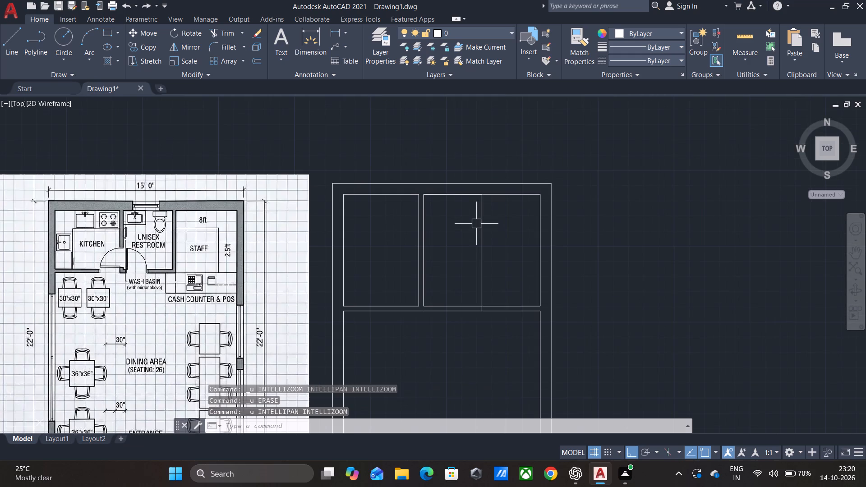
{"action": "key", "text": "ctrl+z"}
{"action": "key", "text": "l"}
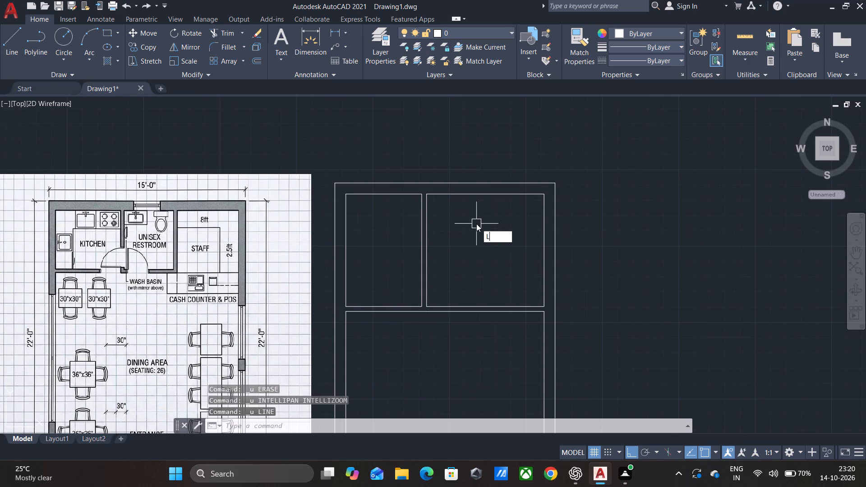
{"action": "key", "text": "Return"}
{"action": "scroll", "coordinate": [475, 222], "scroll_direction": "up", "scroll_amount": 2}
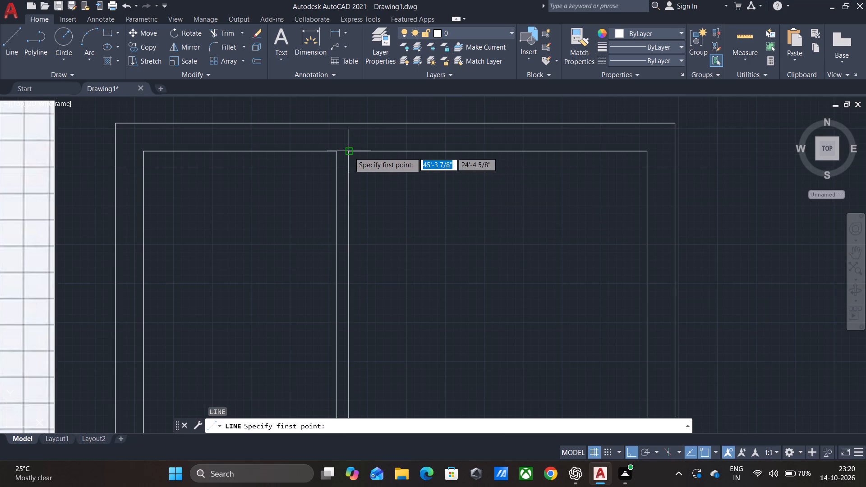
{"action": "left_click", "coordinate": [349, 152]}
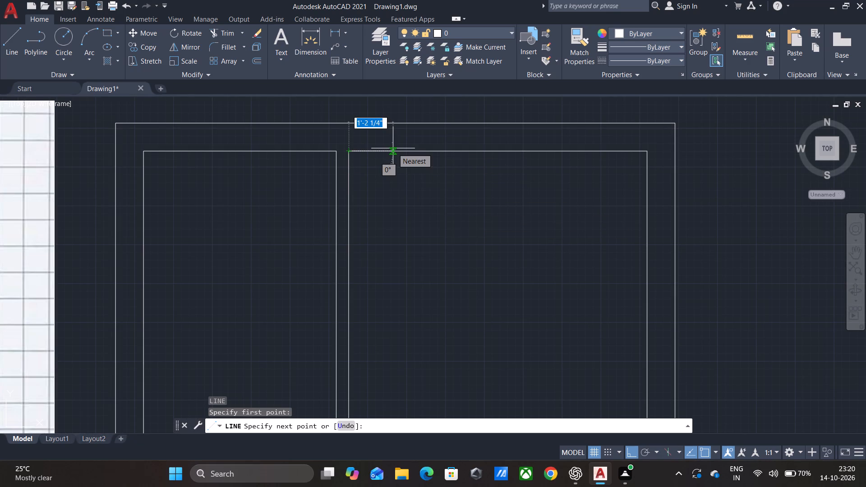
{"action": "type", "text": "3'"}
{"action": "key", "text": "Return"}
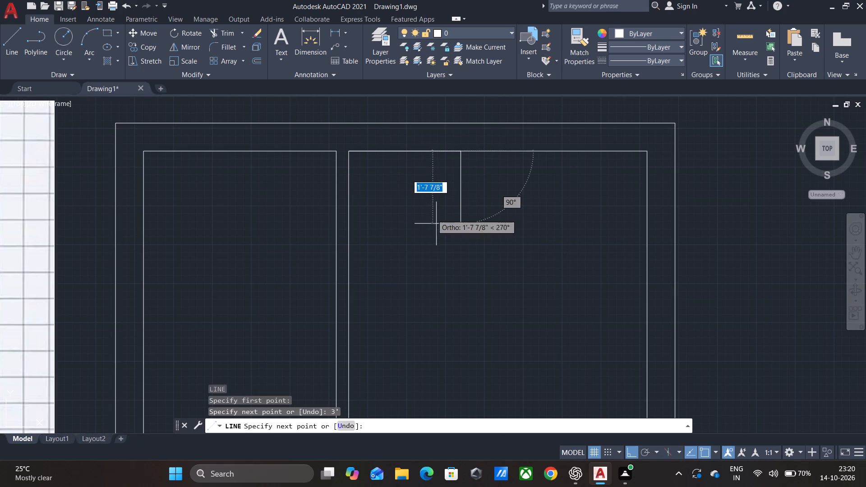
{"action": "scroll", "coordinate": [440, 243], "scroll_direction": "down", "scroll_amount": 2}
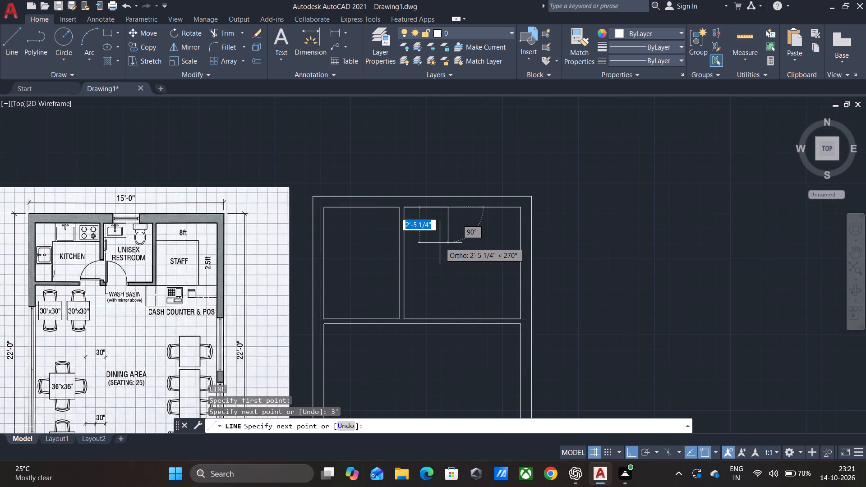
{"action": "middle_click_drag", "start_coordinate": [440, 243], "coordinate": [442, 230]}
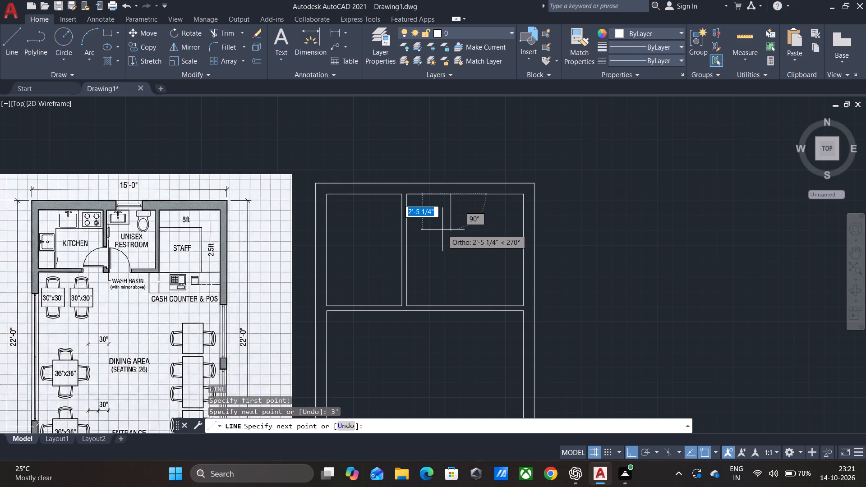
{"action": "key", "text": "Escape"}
Draw a line from the right-hand room's upper-left inner corner, 4' right along the top wall and 8' straight down.
{"action": "key", "text": "space"}
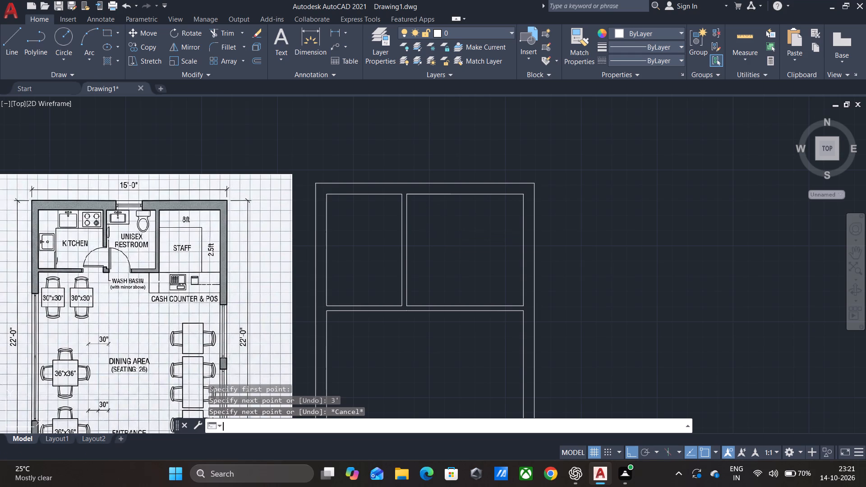
{"action": "left_click", "coordinate": [410, 194]}
{"action": "type", "text": "4'"}
{"action": "key", "text": "Return"}
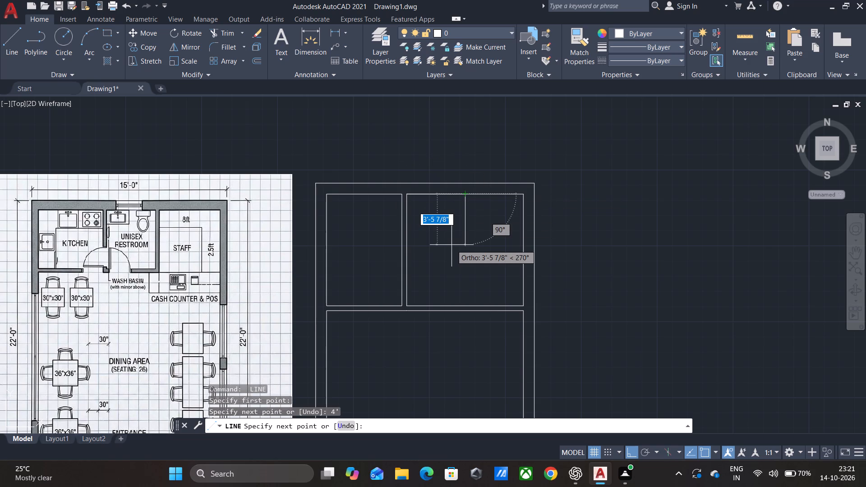
{"action": "type", "text": "8'"}
{"action": "key", "text": "Return"}
{"action": "key", "text": "space"}
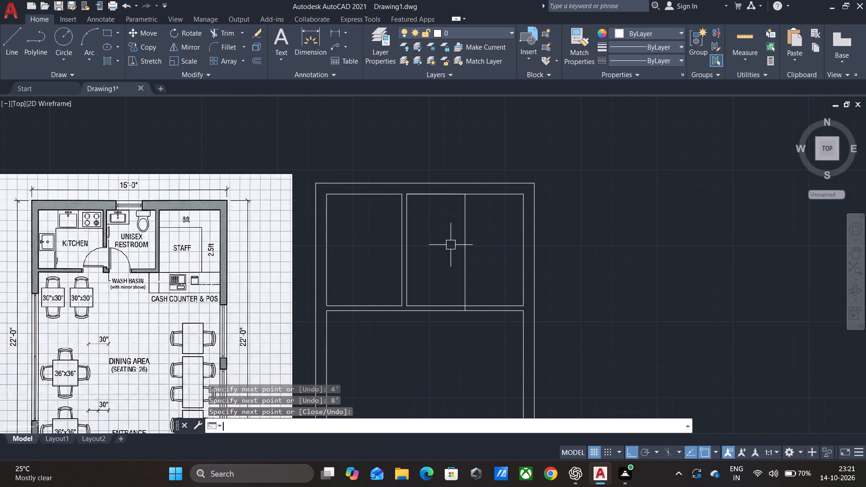
Delete the 4' horizontal construction segment lying over the top wall's inner face, keeping the vertical line.
{"action": "scroll", "coordinate": [447, 245], "scroll_direction": "up", "scroll_amount": 1}
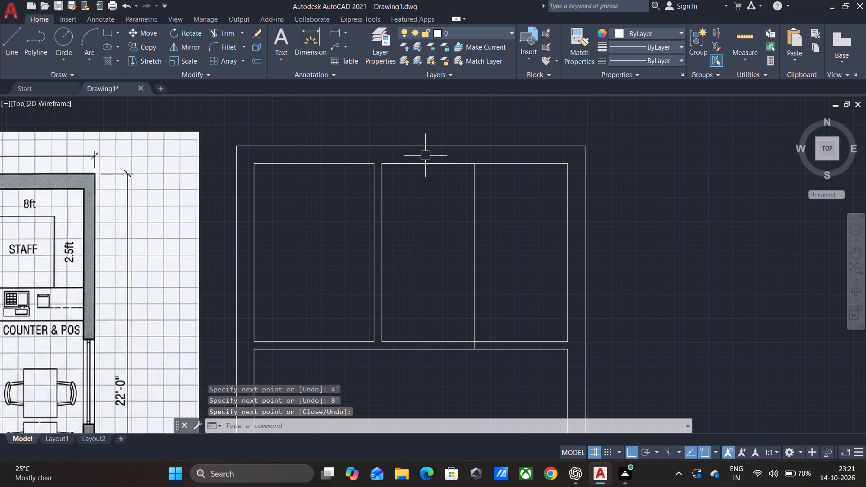
{"action": "left_click", "coordinate": [424, 161]}
{"action": "key", "text": "Delete"}
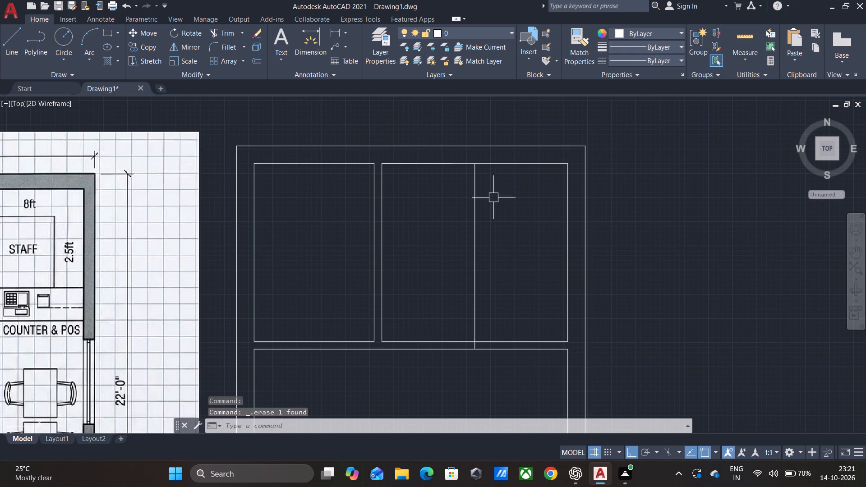
Offset the new vertical line 4" to the left to form the second partition's other face.
{"action": "key", "text": "o"}
{"action": "key", "text": "Return"}
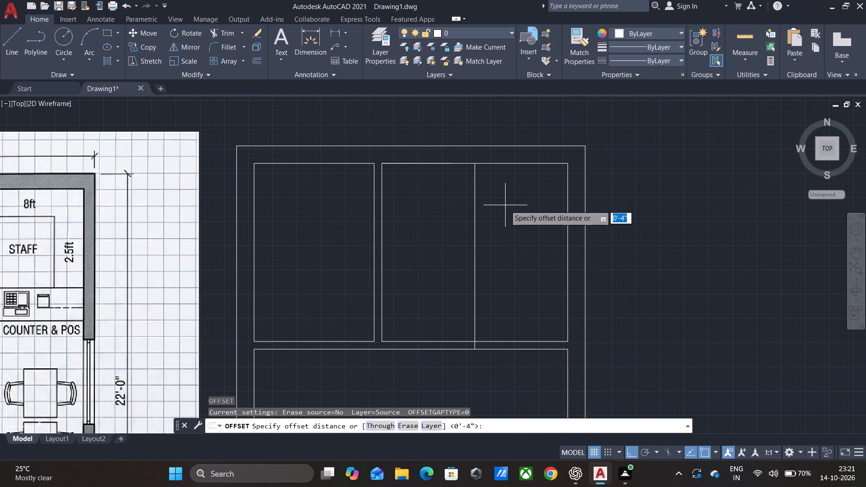
{"action": "key", "text": "Return"}
{"action": "left_click", "coordinate": [475, 217]}
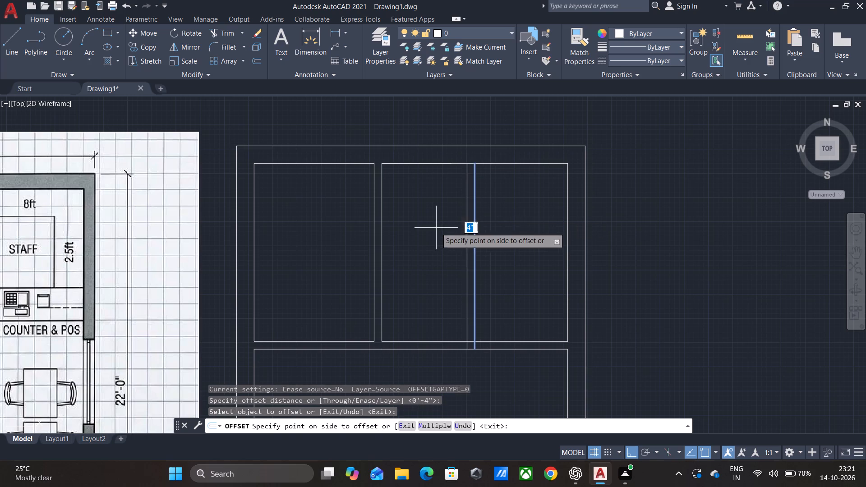
{"action": "left_click", "coordinate": [436, 228]}
{"action": "key", "text": "Escape"}
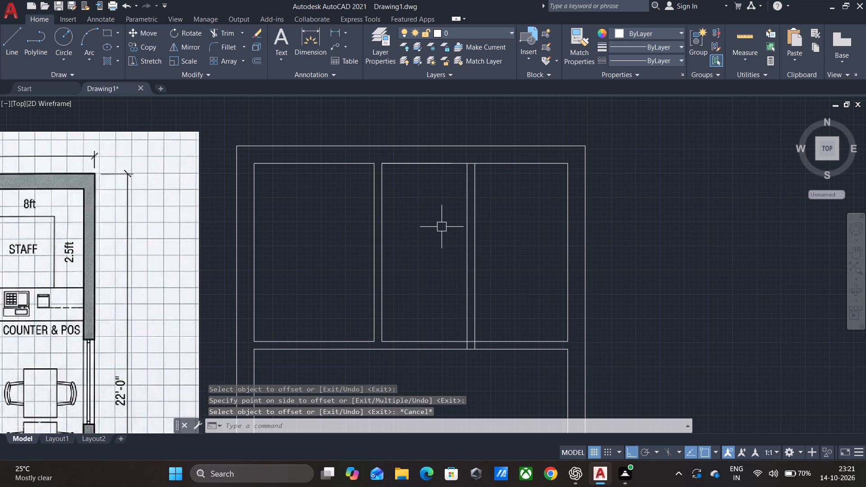
Trim the new partition's line ends and the horizontal partition's upper-face segment between them to open the T-junction.
{"action": "type", "text": "TR"}
{"action": "key", "text": "Return"}
{"action": "key", "text": "Return"}
{"action": "scroll", "coordinate": [471, 372], "scroll_direction": "up", "scroll_amount": 3}
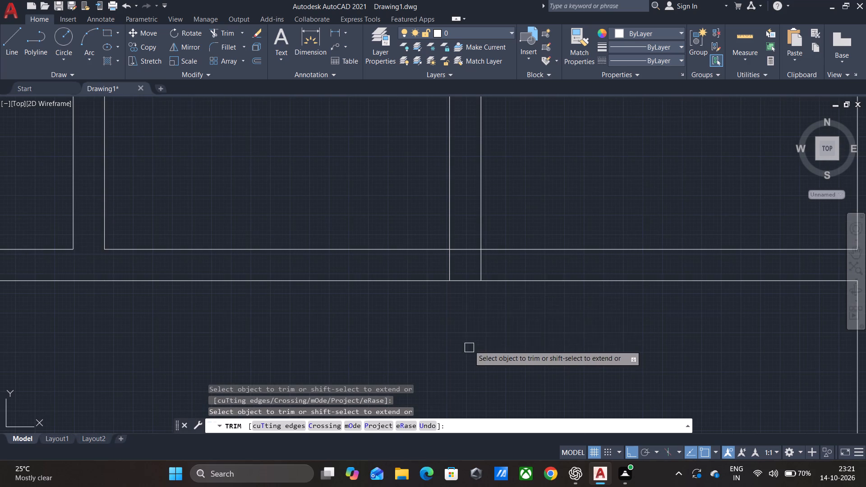
{"action": "left_click", "coordinate": [447, 260]}
{"action": "left_click", "coordinate": [461, 251]}
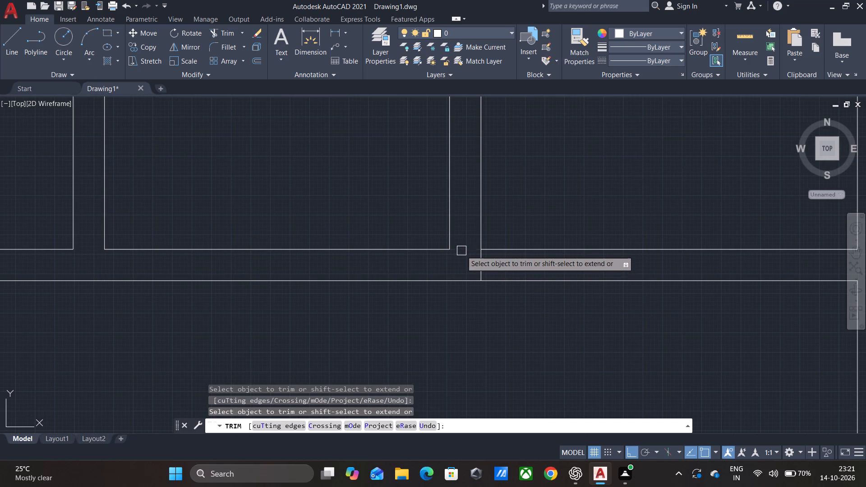
{"action": "left_click", "coordinate": [479, 266]}
Trim the top wall's inner face segment between the new partition's two lines to open that junction.
{"action": "scroll", "coordinate": [479, 266], "scroll_direction": "down", "scroll_amount": 3}
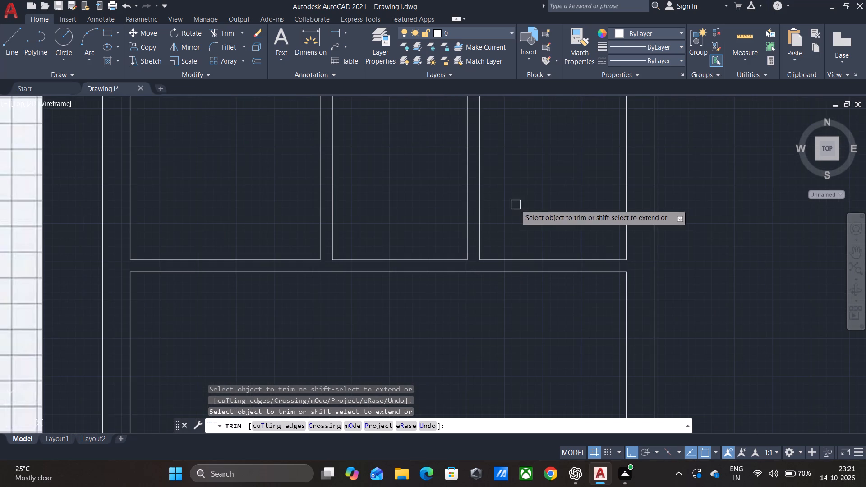
{"action": "middle_click_drag", "start_coordinate": [516, 205], "coordinate": [534, 325]}
{"action": "middle_click_drag", "start_coordinate": [522, 241], "coordinate": [510, 300]}
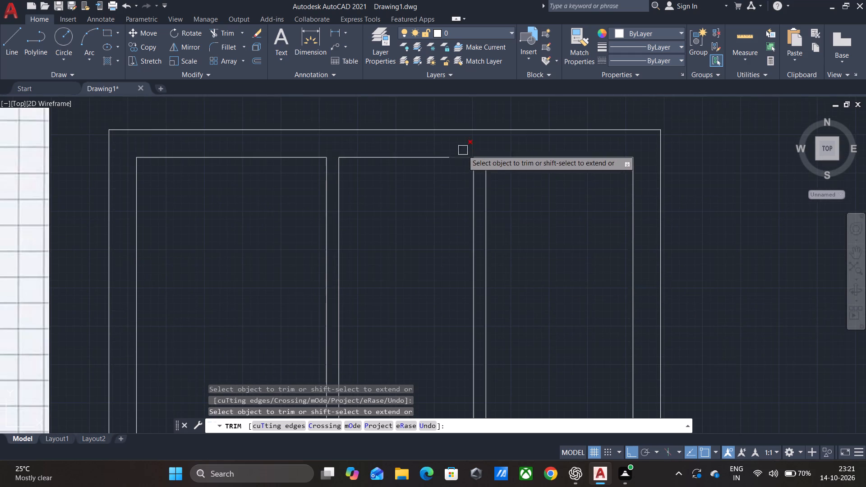
{"action": "scroll", "coordinate": [463, 150], "scroll_direction": "up", "scroll_amount": 3}
{"action": "left_click", "coordinate": [523, 181]}
{"action": "scroll", "coordinate": [523, 181], "scroll_direction": "down", "scroll_amount": 3}
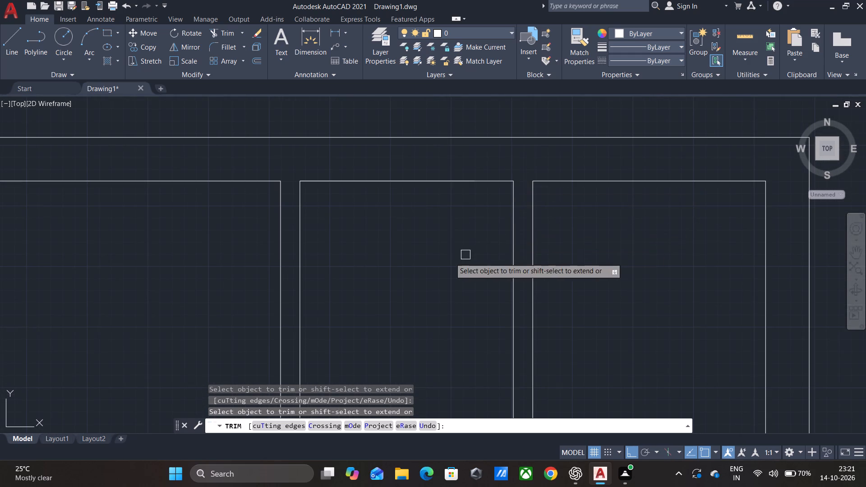
{"action": "scroll", "coordinate": [452, 256], "scroll_direction": "down", "scroll_amount": 2}
{"action": "middle_click_drag", "start_coordinate": [457, 243], "coordinate": [458, 166]}
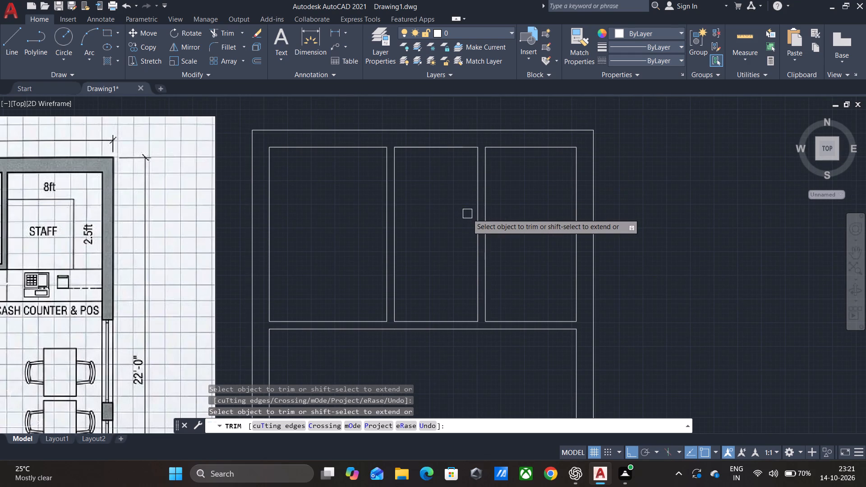
{"action": "key", "text": "Escape"}
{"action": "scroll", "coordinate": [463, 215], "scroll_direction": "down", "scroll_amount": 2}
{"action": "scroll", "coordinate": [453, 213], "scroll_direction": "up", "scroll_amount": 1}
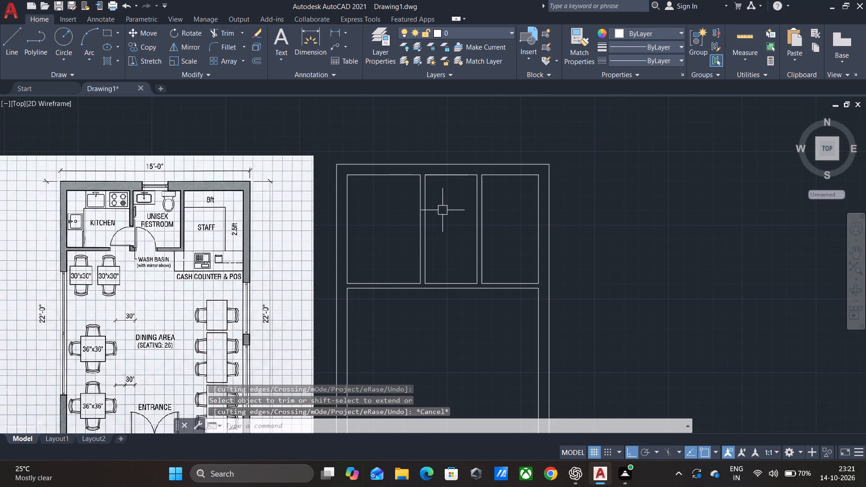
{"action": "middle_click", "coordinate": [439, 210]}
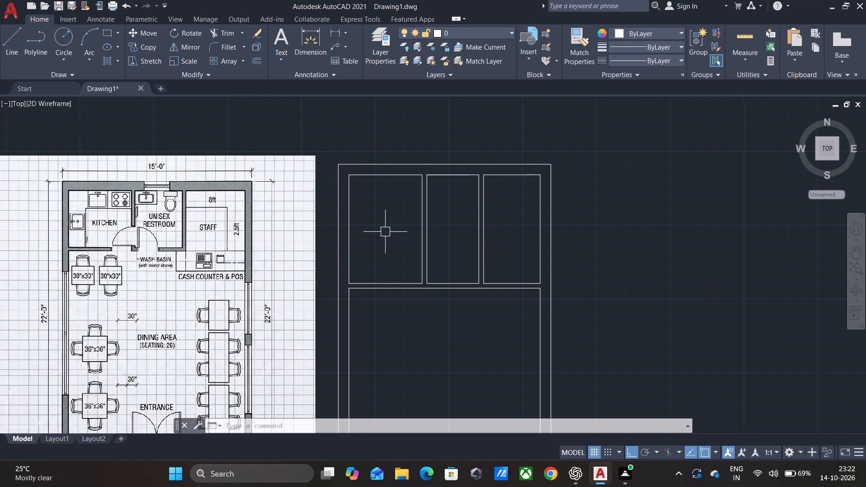
Delete the horizontal partition's upper-face segment below the staff area.
{"action": "scroll", "coordinate": [385, 232], "scroll_direction": "up", "scroll_amount": 1}
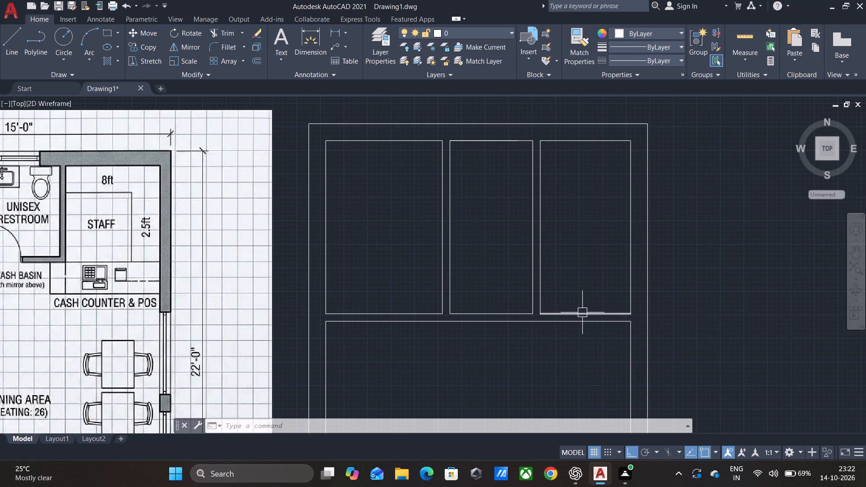
{"action": "left_click", "coordinate": [582, 312]}
{"action": "key", "text": "Delete"}
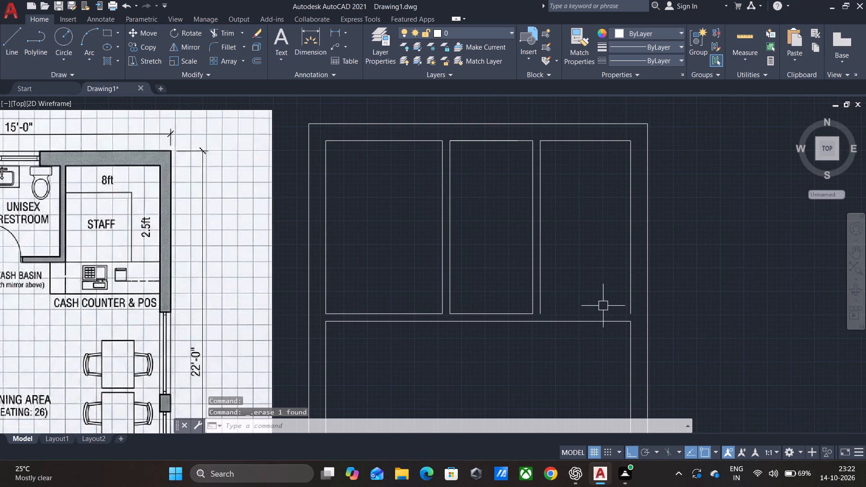
Stretch the second partition's staff-side line down past the horizontal partition's lower face and trim the excess at that face.
{"action": "scroll", "coordinate": [571, 305], "scroll_direction": "up", "scroll_amount": 1}
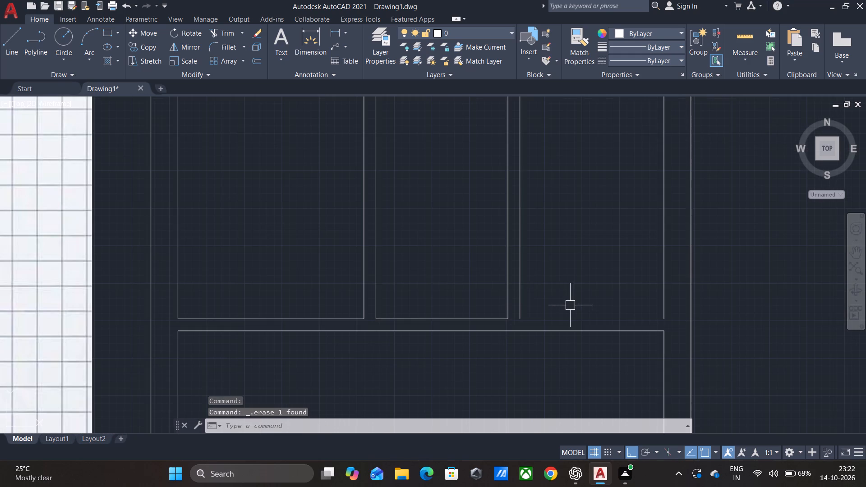
{"action": "left_click", "coordinate": [521, 299]}
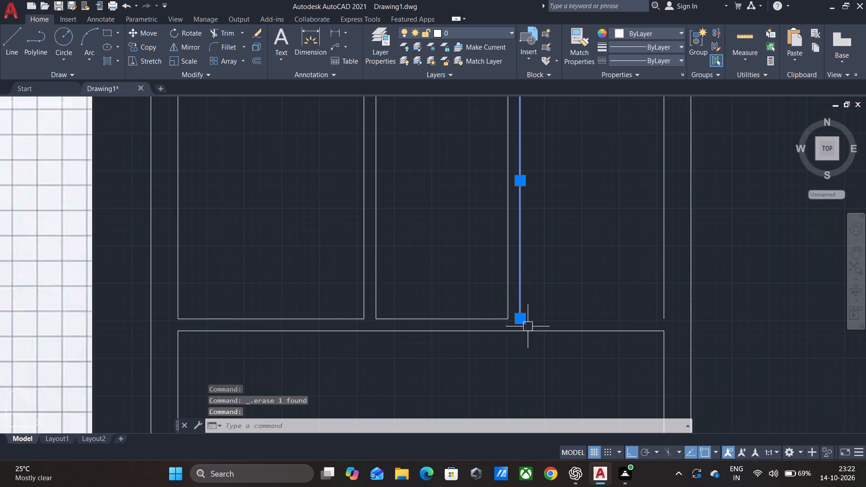
{"action": "left_click", "coordinate": [521, 319]}
{"action": "left_click", "coordinate": [525, 351]}
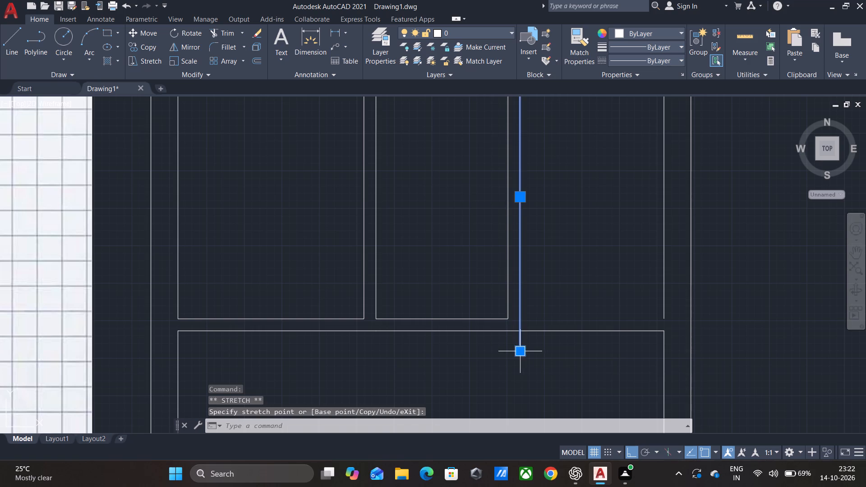
{"action": "key", "text": "Escape"}
{"action": "type", "text": "TR"}
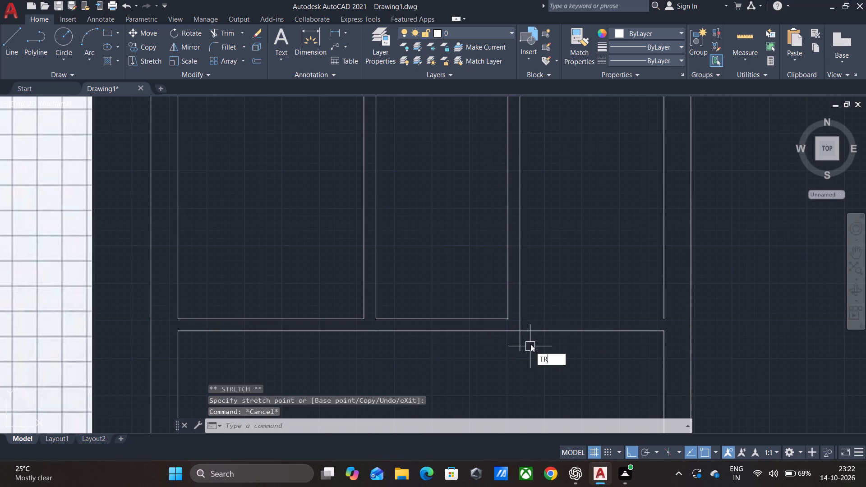
{"action": "key", "text": "Return"}
{"action": "key", "text": "Return"}
{"action": "left_click", "coordinate": [519, 347]}
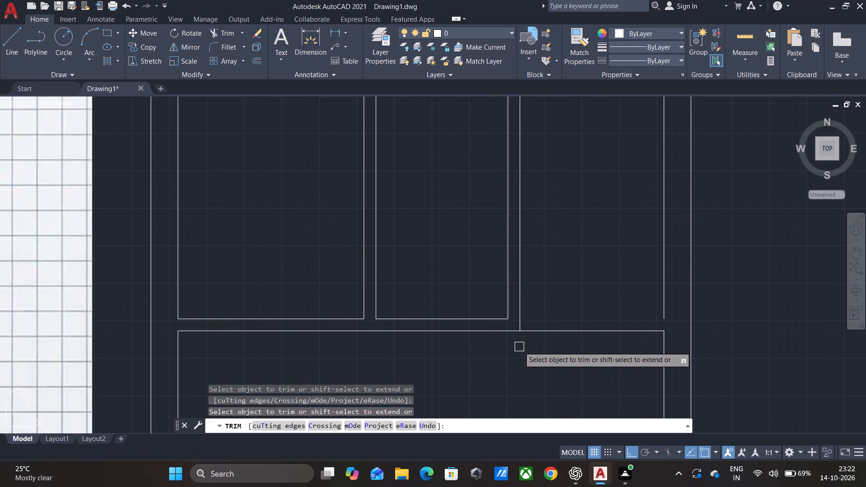
{"action": "key", "text": "Escape"}
{"action": "scroll", "coordinate": [520, 344], "scroll_direction": "down", "scroll_amount": 1}
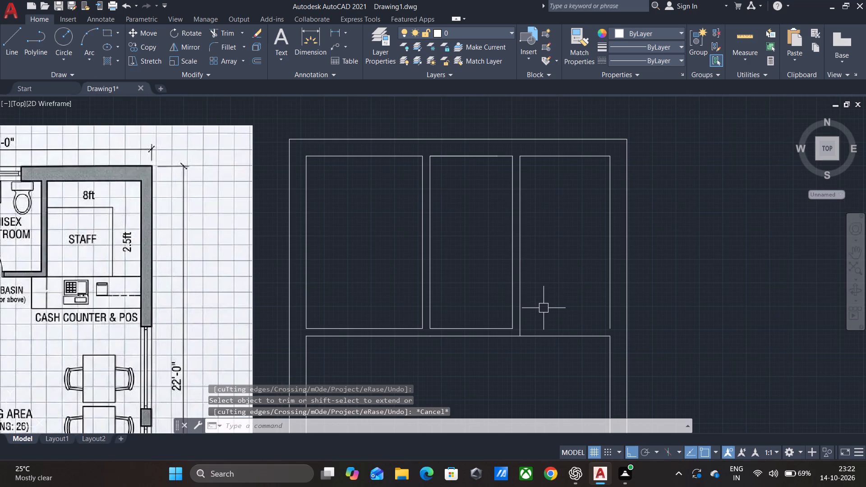
{"action": "key", "text": "Escape"}
Delete the short leftover line lying over the top wall's inner face in the restroom.
{"action": "left_click", "coordinate": [471, 154]}
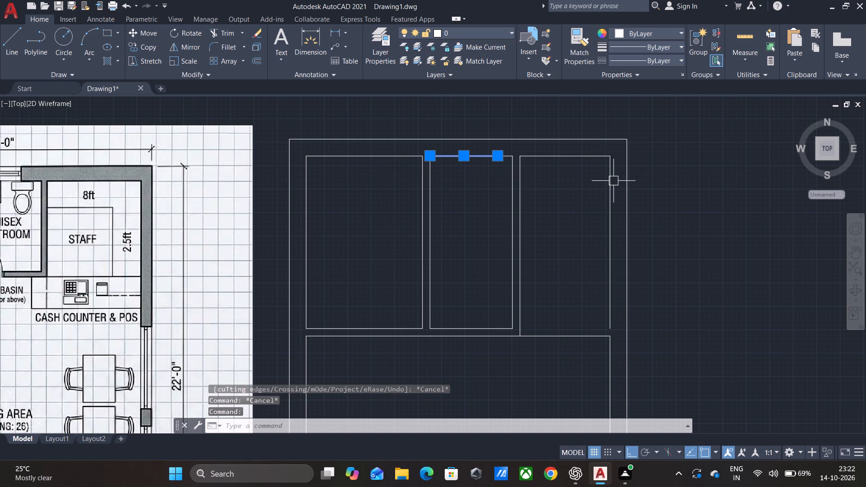
{"action": "key", "text": "Delete"}
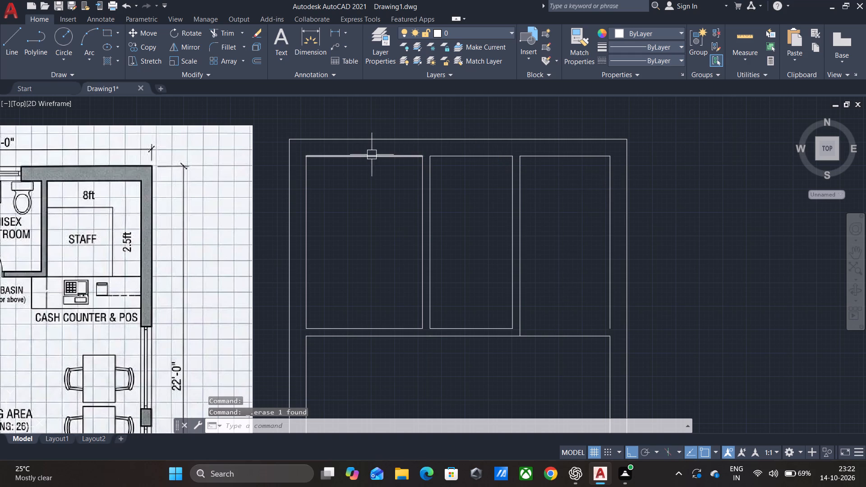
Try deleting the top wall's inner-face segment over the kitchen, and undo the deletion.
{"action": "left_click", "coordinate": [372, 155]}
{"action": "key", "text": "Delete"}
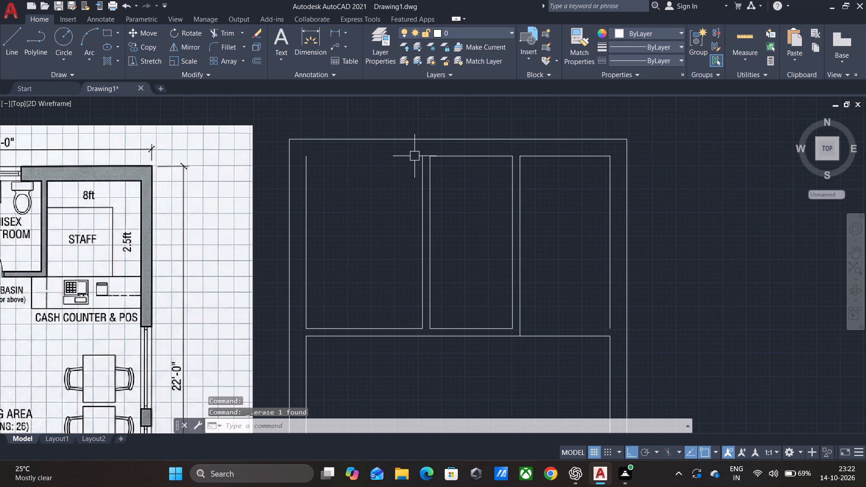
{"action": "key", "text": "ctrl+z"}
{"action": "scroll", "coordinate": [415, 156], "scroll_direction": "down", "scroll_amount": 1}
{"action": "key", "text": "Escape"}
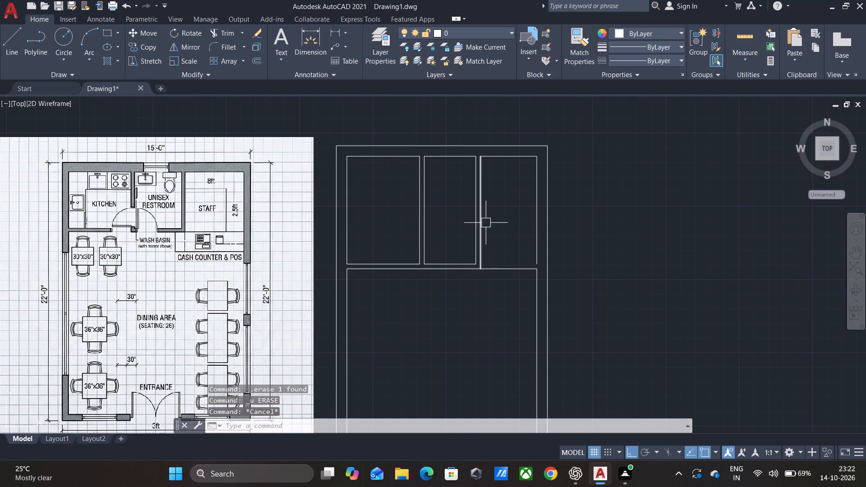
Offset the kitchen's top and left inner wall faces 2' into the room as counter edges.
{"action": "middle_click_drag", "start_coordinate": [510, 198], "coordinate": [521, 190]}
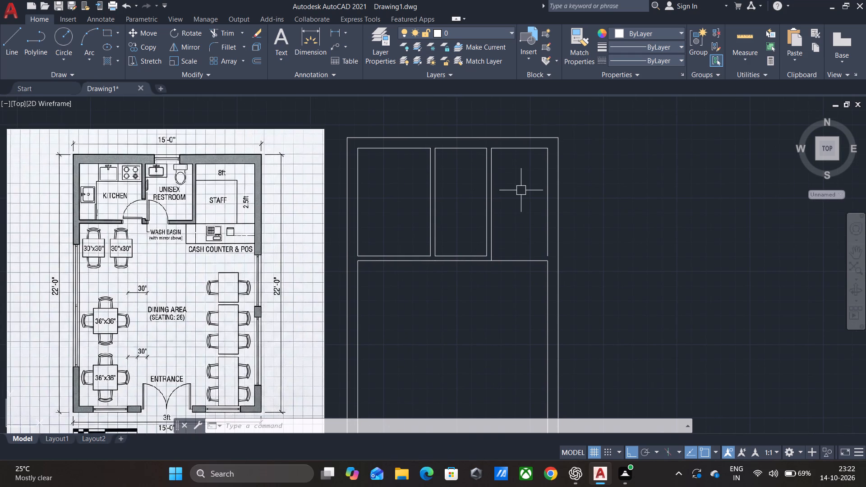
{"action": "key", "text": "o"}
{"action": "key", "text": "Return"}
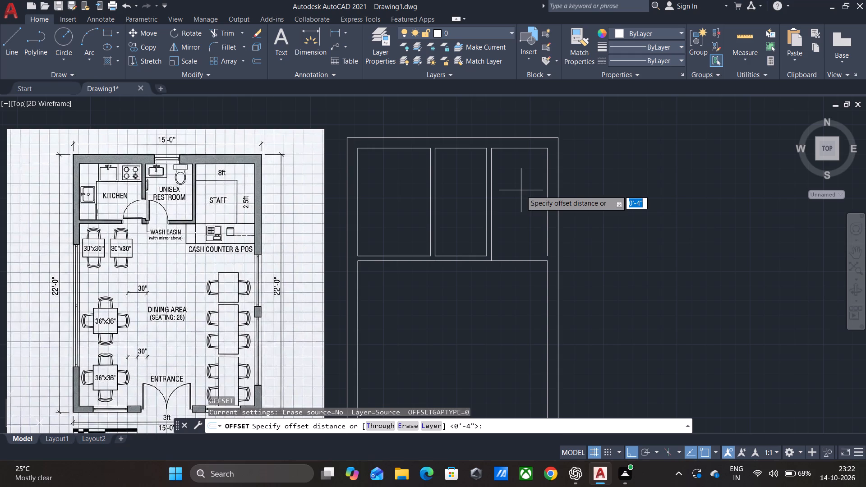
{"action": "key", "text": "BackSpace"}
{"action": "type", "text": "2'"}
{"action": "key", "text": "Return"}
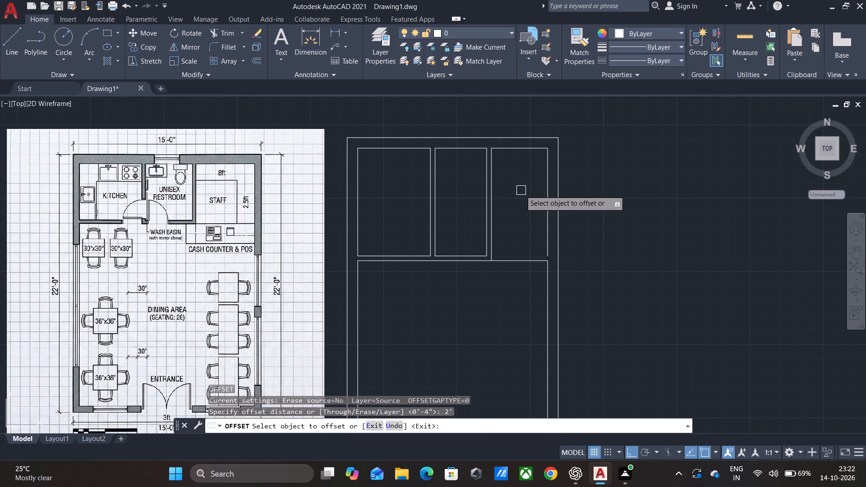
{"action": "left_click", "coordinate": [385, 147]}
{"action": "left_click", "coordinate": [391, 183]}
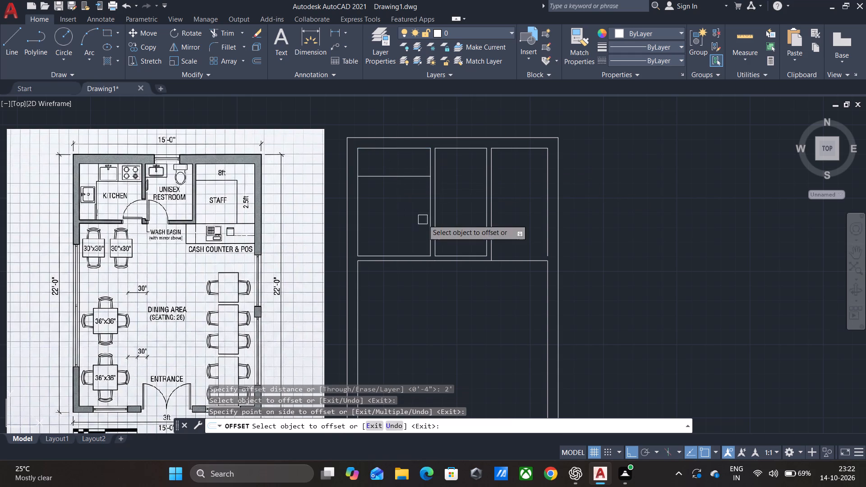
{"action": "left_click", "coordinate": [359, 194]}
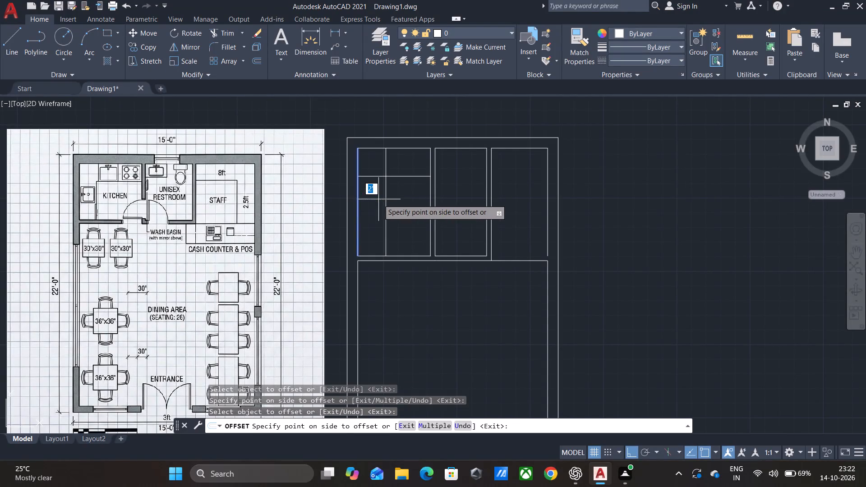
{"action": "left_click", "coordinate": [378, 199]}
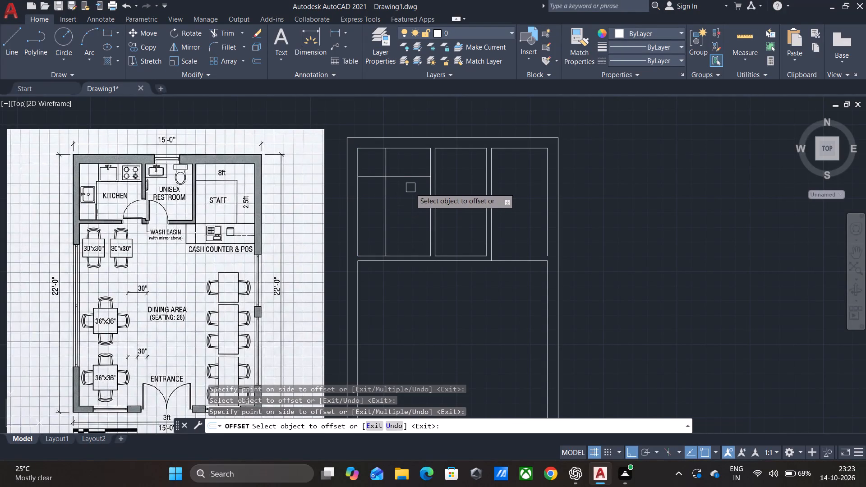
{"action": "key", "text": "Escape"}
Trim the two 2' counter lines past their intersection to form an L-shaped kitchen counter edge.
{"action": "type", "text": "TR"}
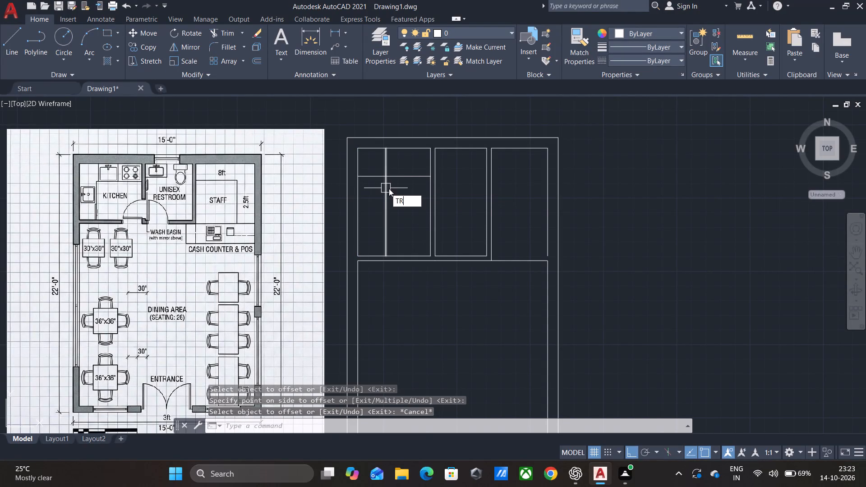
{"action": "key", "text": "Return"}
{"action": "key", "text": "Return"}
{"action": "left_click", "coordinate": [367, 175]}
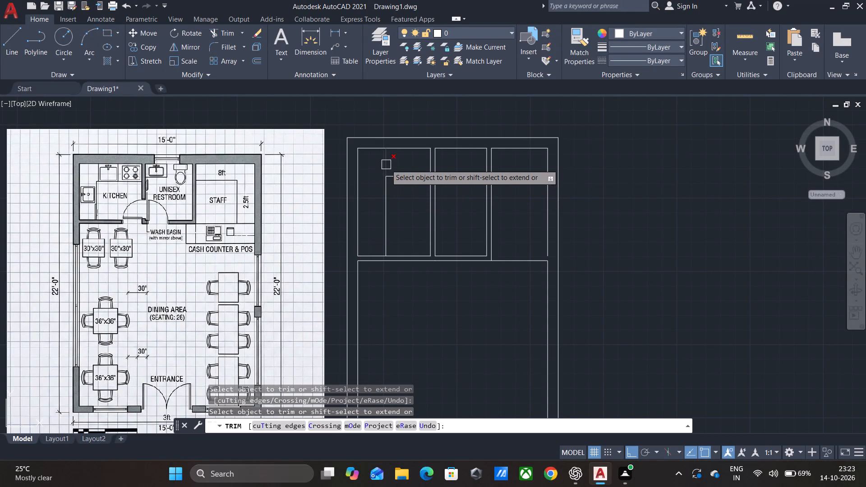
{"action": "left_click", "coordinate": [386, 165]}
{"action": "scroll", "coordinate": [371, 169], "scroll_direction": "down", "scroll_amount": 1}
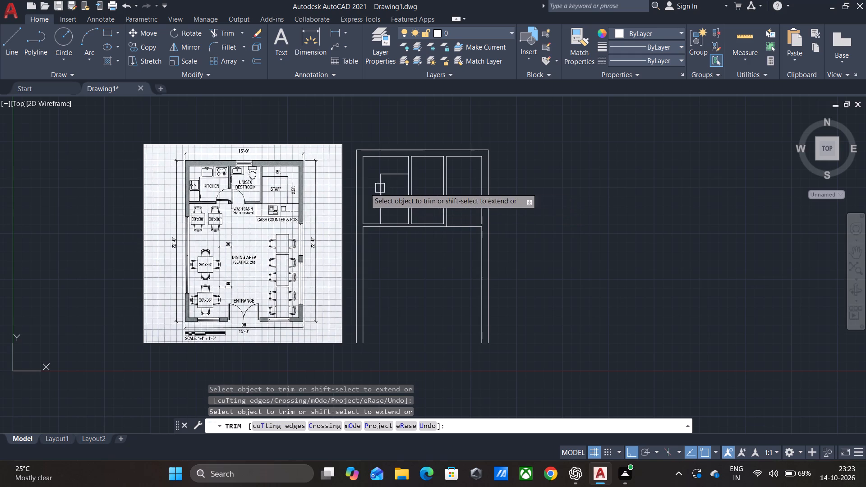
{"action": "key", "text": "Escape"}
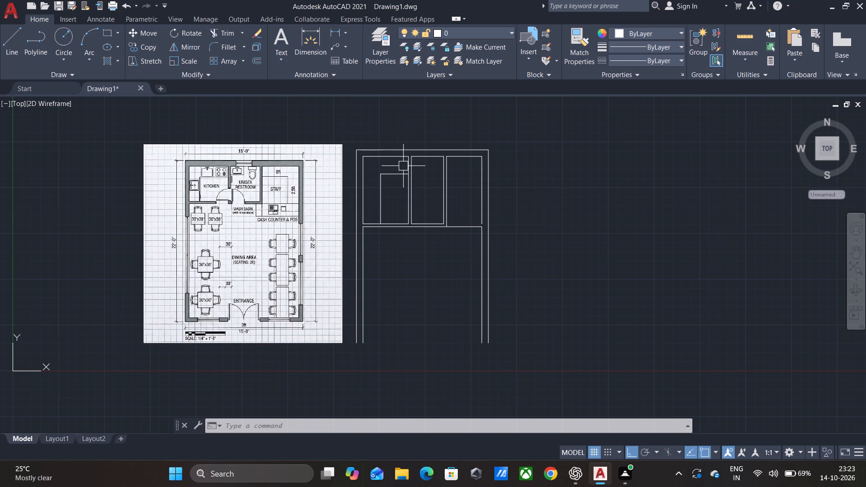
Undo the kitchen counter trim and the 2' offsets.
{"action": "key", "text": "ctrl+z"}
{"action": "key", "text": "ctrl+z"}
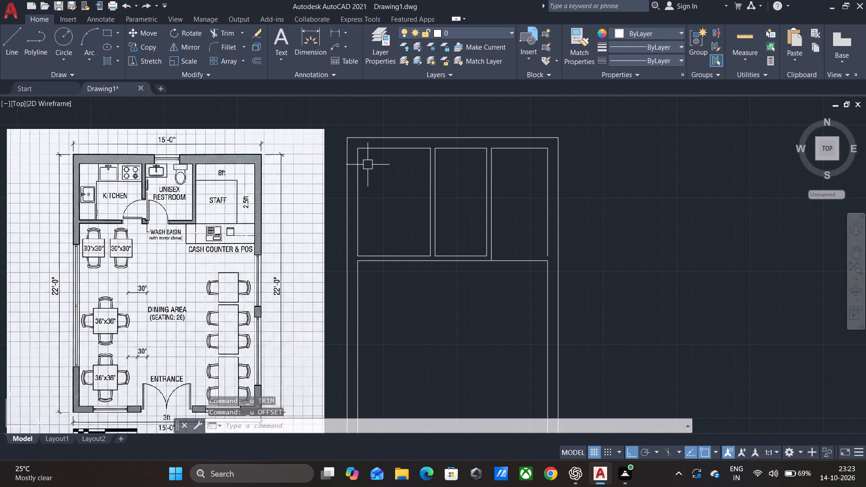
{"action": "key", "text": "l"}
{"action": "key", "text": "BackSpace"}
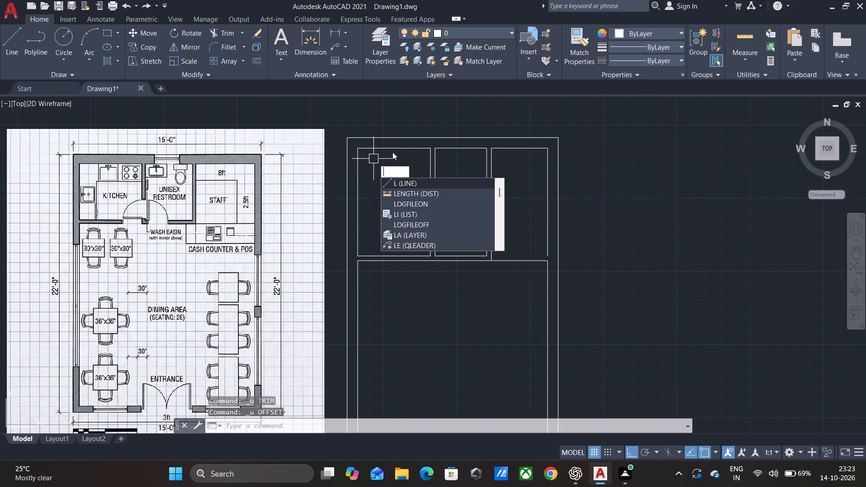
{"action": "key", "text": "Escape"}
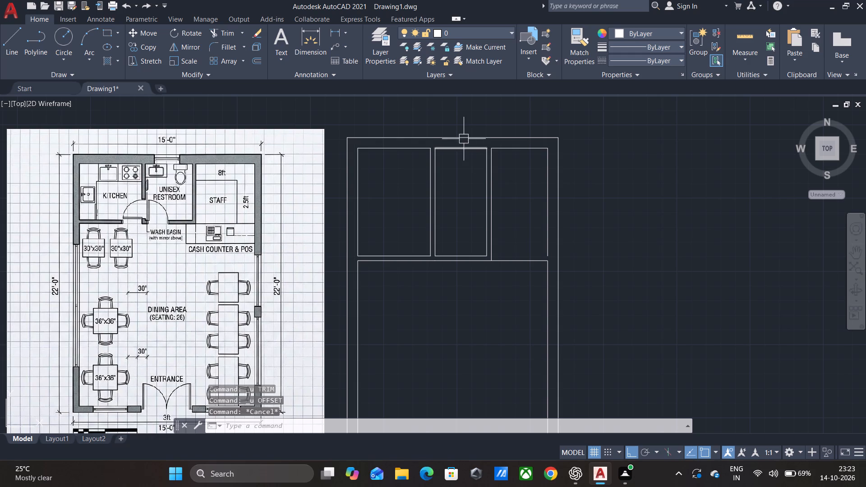
Offset the kitchen's left and top inner wall faces 1'5" into the room as counter edges.
{"action": "key", "text": "o"}
{"action": "key", "text": "Return"}
{"action": "key", "text": "BackSpace"}
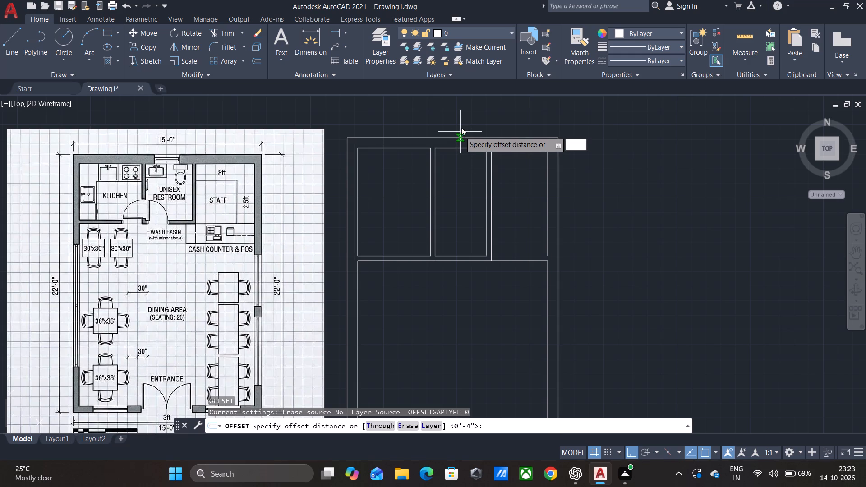
{"action": "key", "text": "1"}
{"action": "key", "text": "apostrophe"}
{"action": "type", "text": "5\""}
{"action": "key", "text": "Return"}
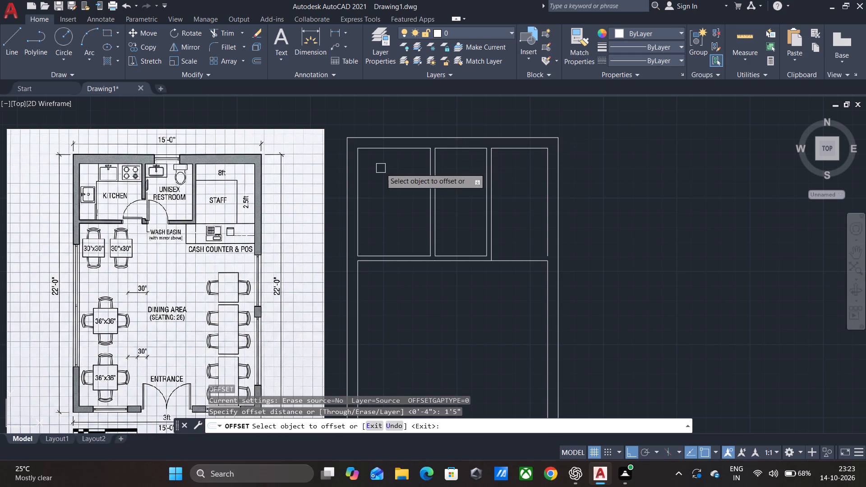
{"action": "left_click", "coordinate": [359, 170]}
{"action": "left_click", "coordinate": [391, 178]}
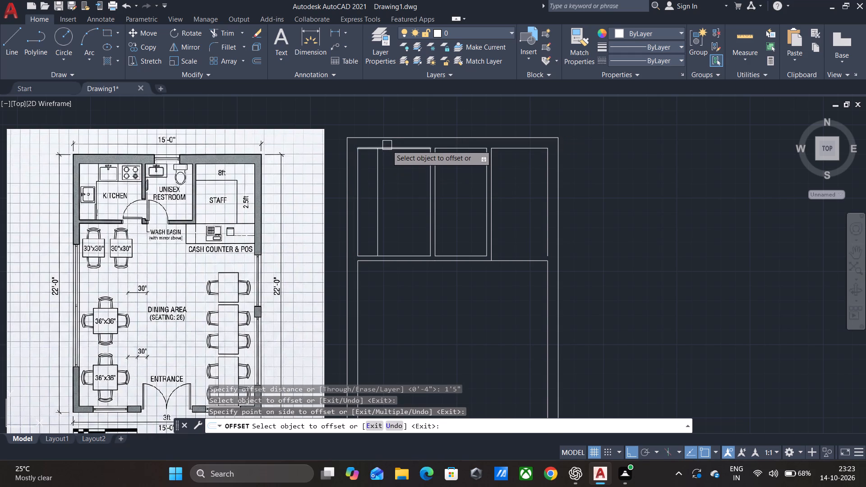
{"action": "left_click", "coordinate": [387, 145]}
{"action": "left_click", "coordinate": [393, 170]}
{"action": "key", "text": "Escape"}
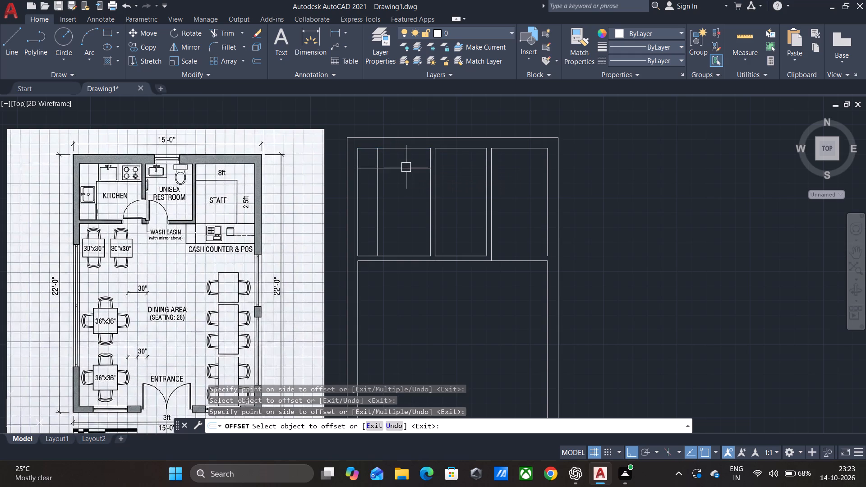
Trim both 1'5" counter lines past their intersection to form the L-shaped kitchen counter edge.
{"action": "type", "text": "TR"}
{"action": "key", "text": "Return"}
{"action": "key", "text": "Return"}
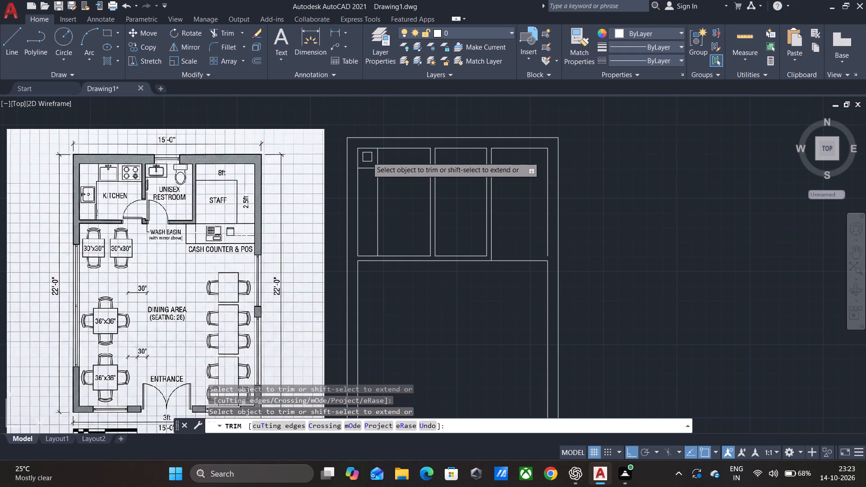
{"action": "left_click", "coordinate": [376, 158]}
{"action": "left_click", "coordinate": [366, 169]}
{"action": "key", "text": "Escape"}
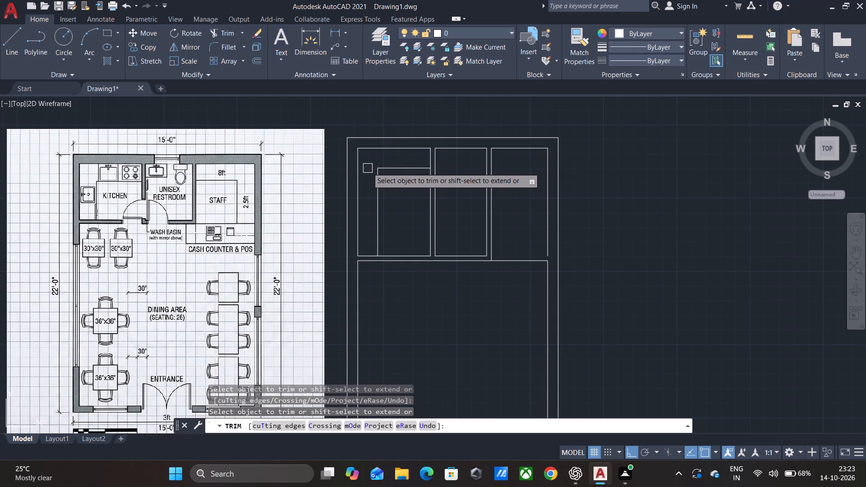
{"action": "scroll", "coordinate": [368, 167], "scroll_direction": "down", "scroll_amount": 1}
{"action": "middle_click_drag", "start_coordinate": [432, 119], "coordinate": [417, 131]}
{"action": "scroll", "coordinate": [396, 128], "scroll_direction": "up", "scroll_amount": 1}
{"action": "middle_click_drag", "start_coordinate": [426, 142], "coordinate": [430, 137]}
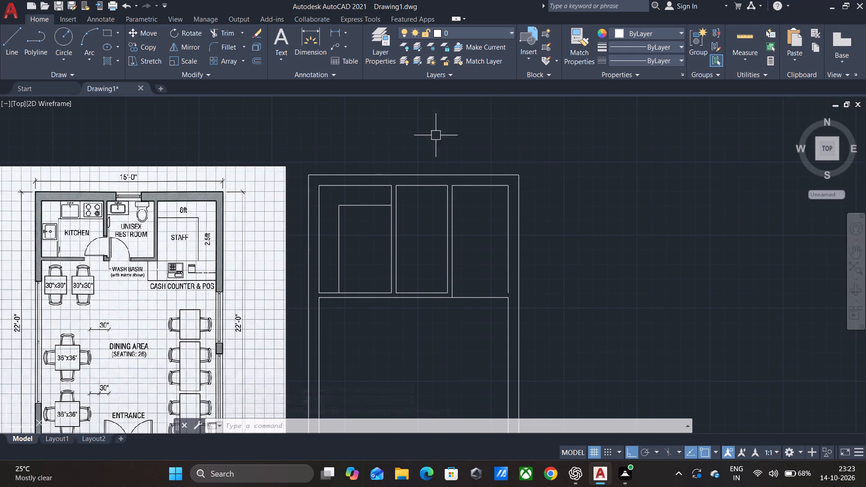
Offset the staff room's top and right inner wall faces 1'5" into the room as counter edges.
{"action": "key", "text": "Escape"}
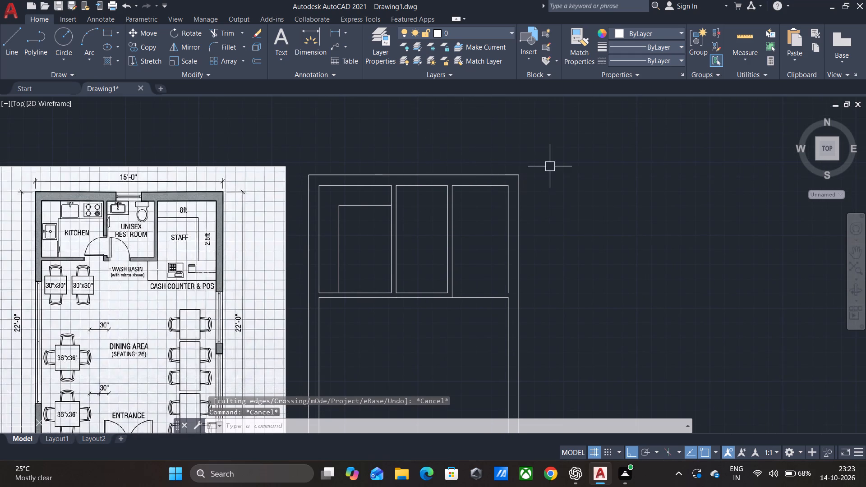
{"action": "key", "text": "Escape"}
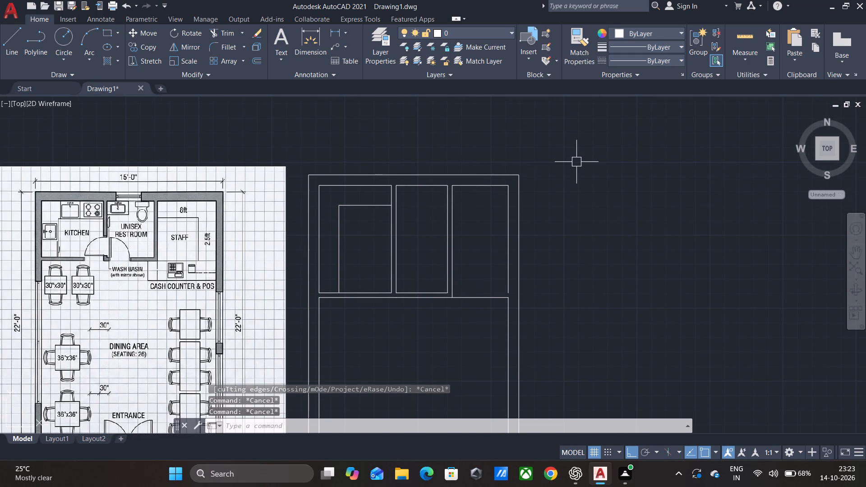
{"action": "key", "text": "o"}
{"action": "key", "text": "Return"}
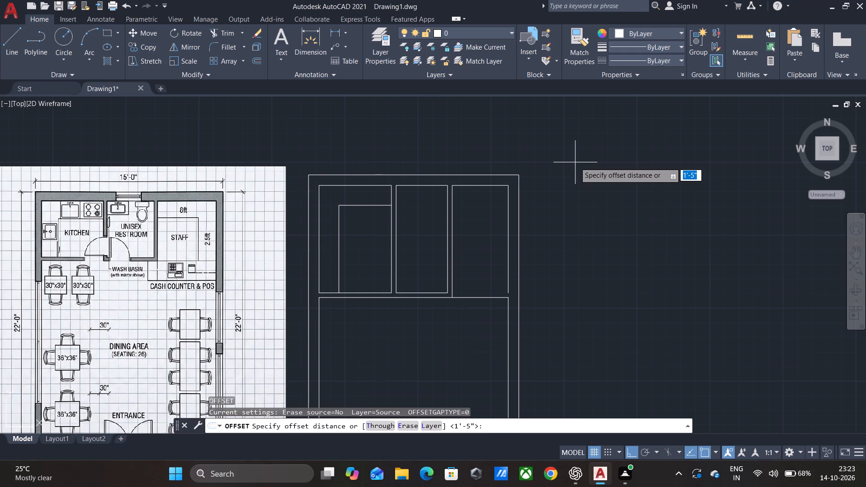
{"action": "key", "text": "Return"}
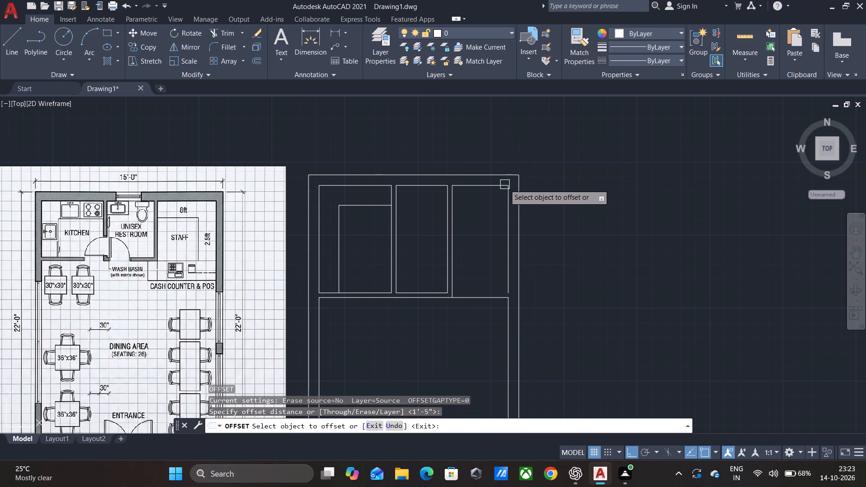
{"action": "left_click", "coordinate": [498, 184]}
{"action": "left_click", "coordinate": [488, 213]}
{"action": "left_click_drag", "start_coordinate": [507, 227], "coordinate": [501, 229]}
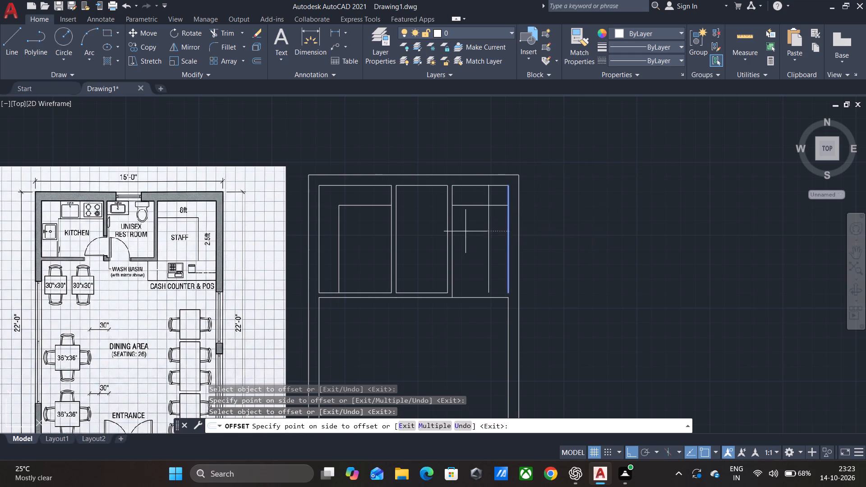
{"action": "left_click", "coordinate": [465, 231]}
{"action": "key", "text": "Escape"}
Trim both staff counter lines past their intersection to form an L-shaped counter edge.
{"action": "type", "text": "TR"}
{"action": "key", "text": "Return"}
{"action": "key", "text": "Return"}
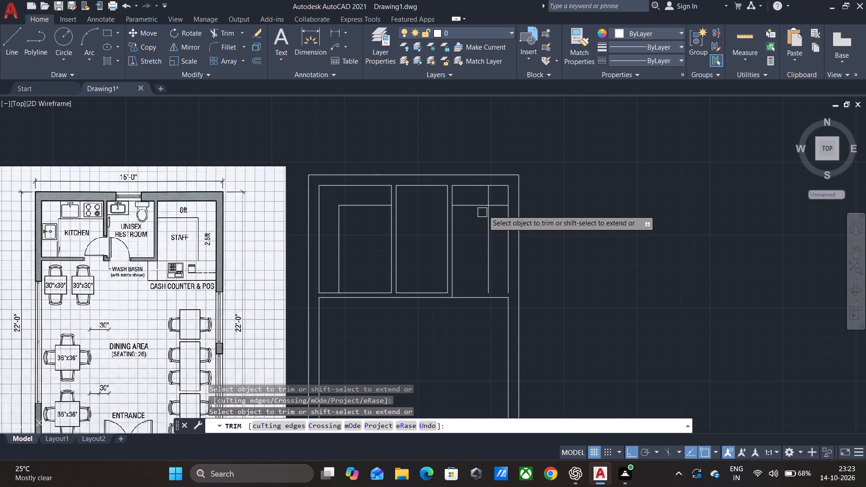
{"action": "scroll", "coordinate": [485, 198], "scroll_direction": "up", "scroll_amount": 2}
{"action": "left_click", "coordinate": [488, 197]}
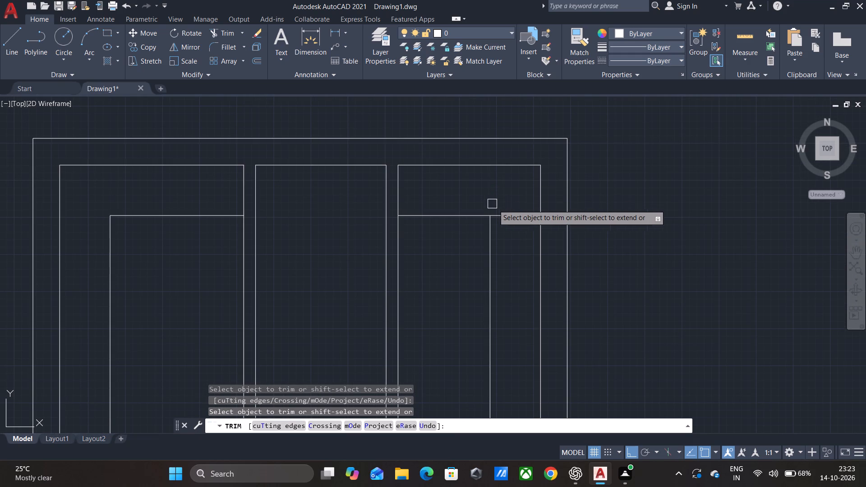
{"action": "left_click", "coordinate": [504, 212]}
{"action": "scroll", "coordinate": [504, 212], "scroll_direction": "down", "scroll_amount": 2}
{"action": "key", "text": "Escape"}
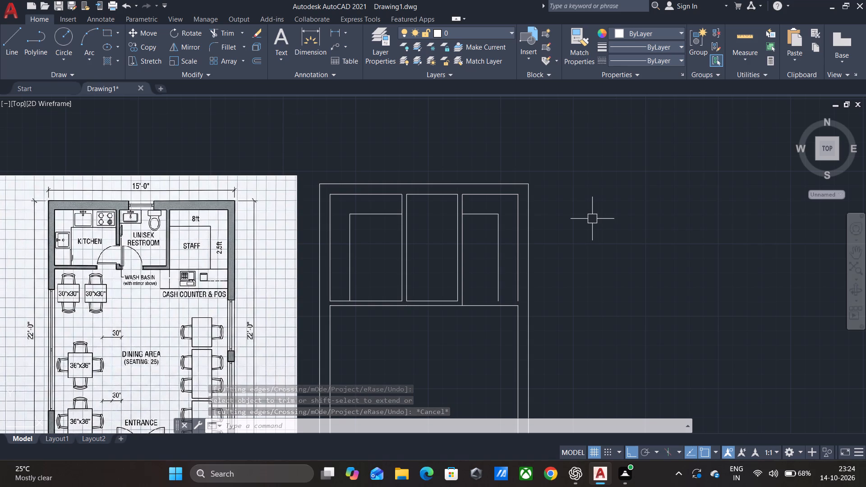
{"action": "key", "text": "Escape"}
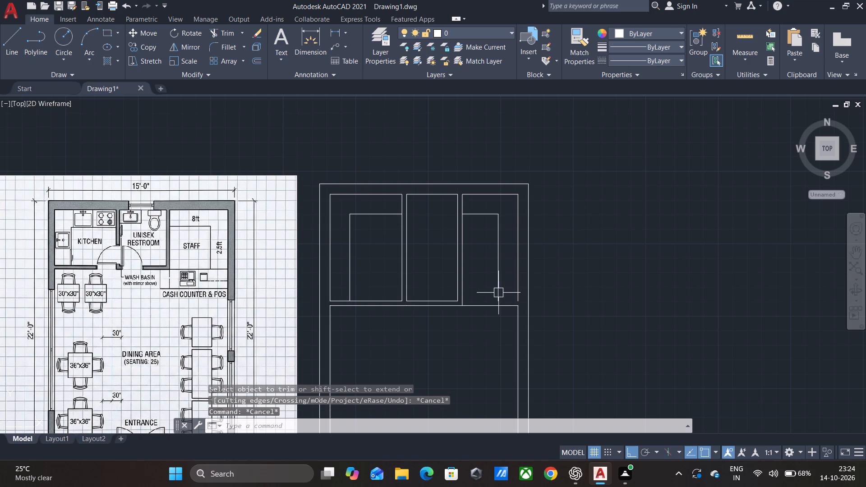
Stretch the lower end of the vertical staff counter line down past the dining area's top line.
{"action": "left_click", "coordinate": [498, 293]}
{"action": "left_click", "coordinate": [500, 305]}
{"action": "left_click", "coordinate": [499, 320]}
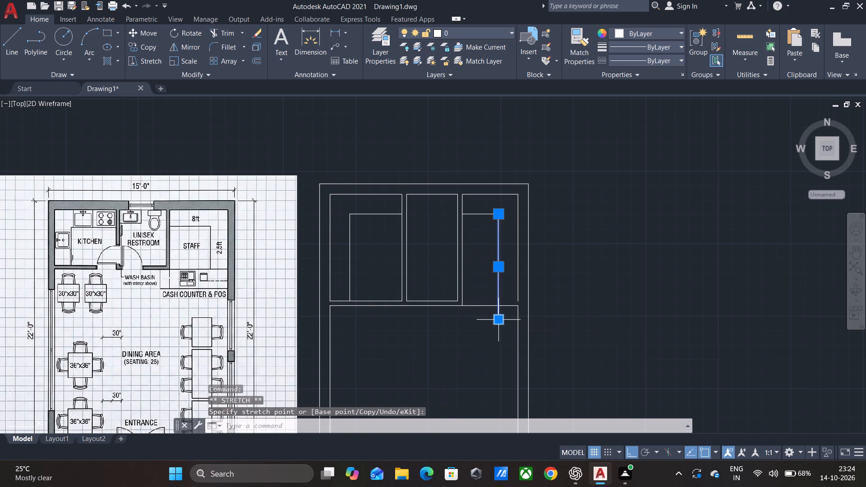
{"action": "key", "text": "Escape"}
{"action": "key", "text": "Escape"}
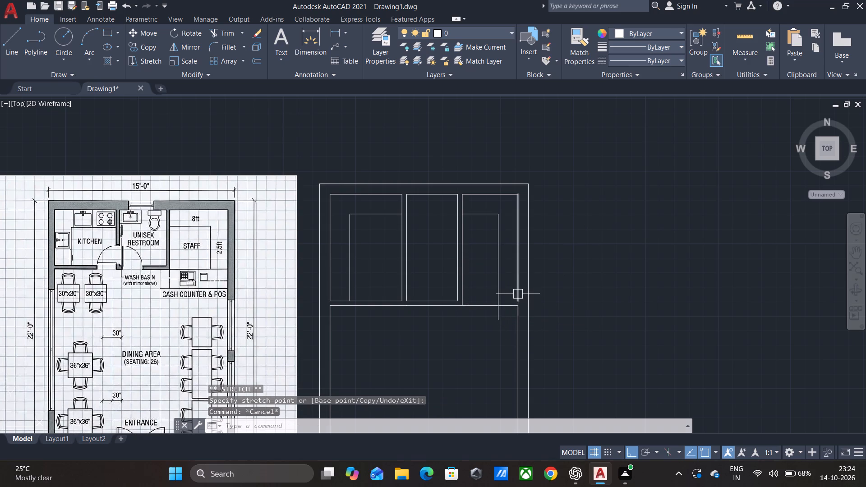
Join the staff room and dining area segments of the right inner wall face into one line.
{"action": "key", "text": "j"}
{"action": "key", "text": "Return"}
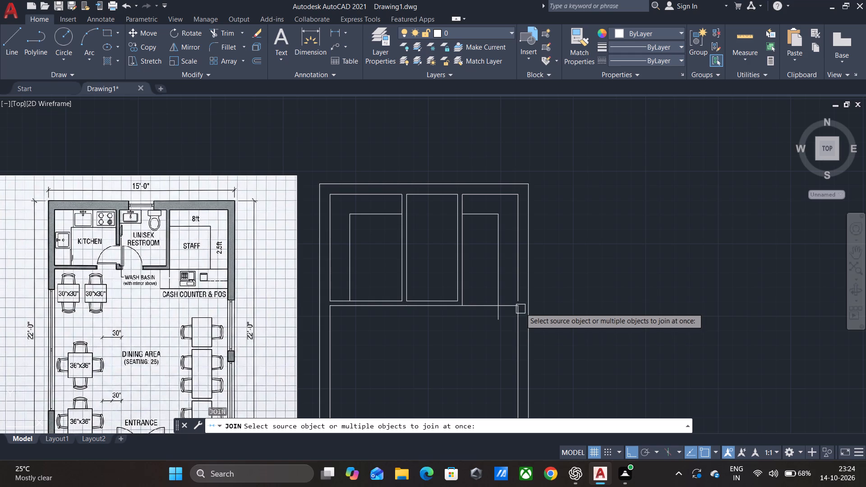
{"action": "left_click", "coordinate": [519, 296]}
{"action": "left_click", "coordinate": [516, 319]}
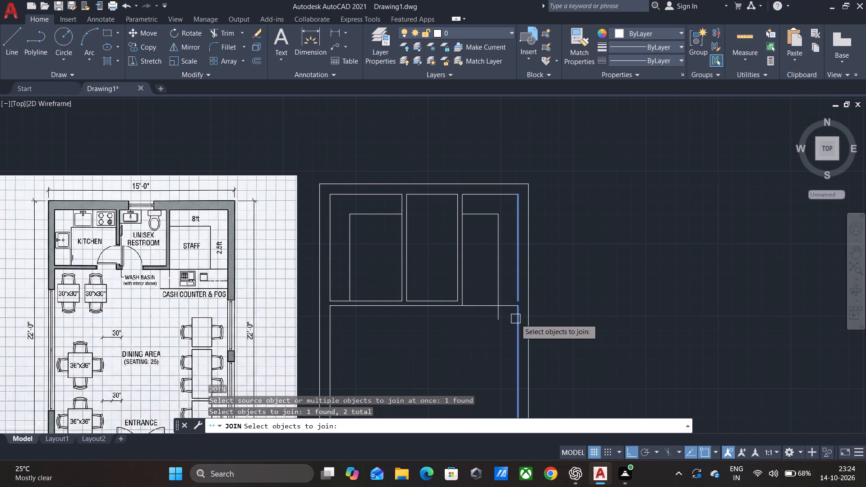
{"action": "key", "text": "space"}
{"action": "key", "text": "Escape"}
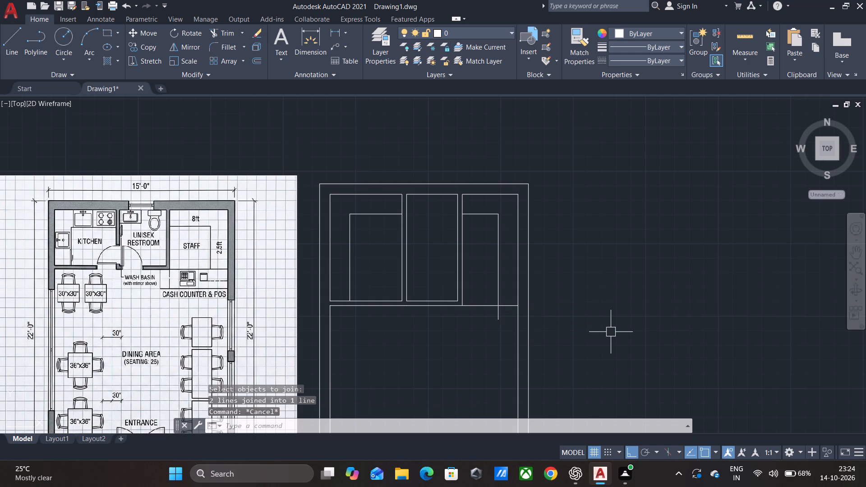
Trim the part of the staff counter line that overhangs below the dining area's top line.
{"action": "key", "text": "t"}
{"action": "key", "text": "r"}
{"action": "key", "text": "Return"}
{"action": "key", "text": "Return"}
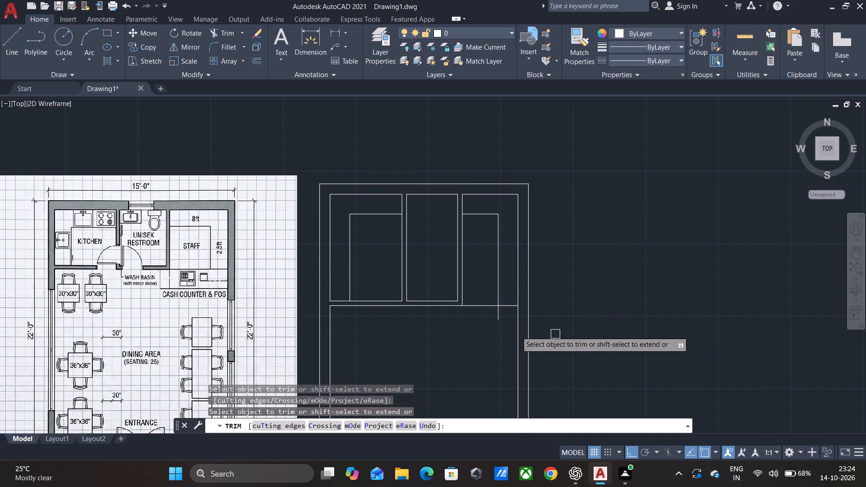
{"action": "left_click", "coordinate": [497, 318]}
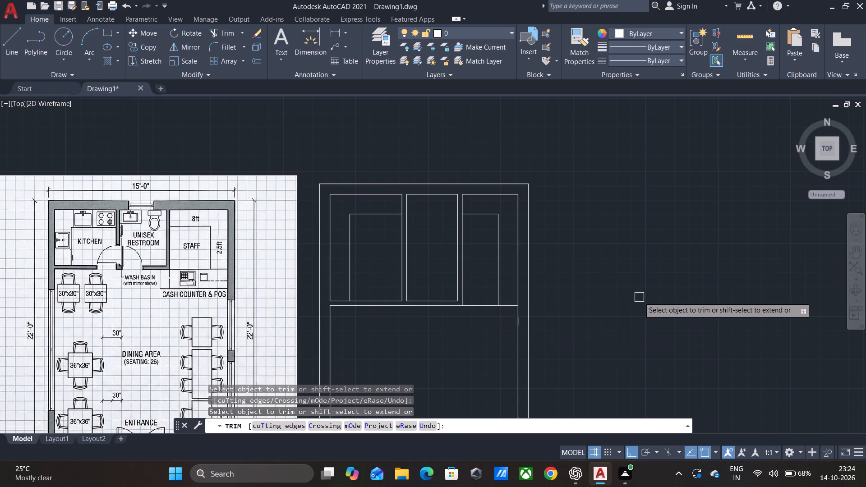
{"action": "key", "text": "Escape"}
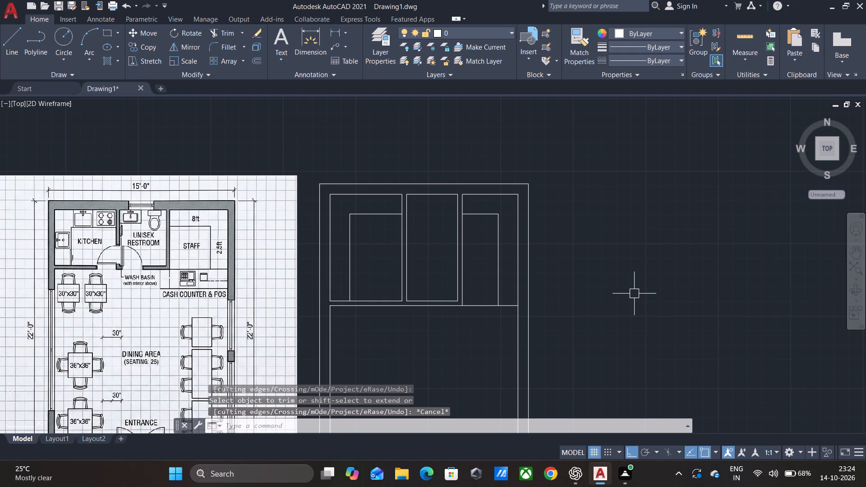
Draw the outer bottom wall line between the lower ends of the right and left outer wall lines.
{"action": "middle_click_drag", "start_coordinate": [634, 294], "coordinate": [665, 271]}
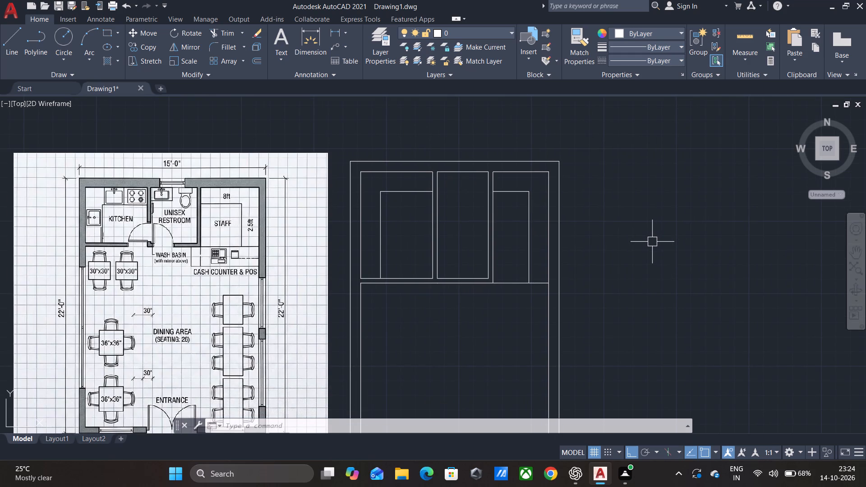
{"action": "middle_click_drag", "start_coordinate": [652, 242], "coordinate": [649, 224]}
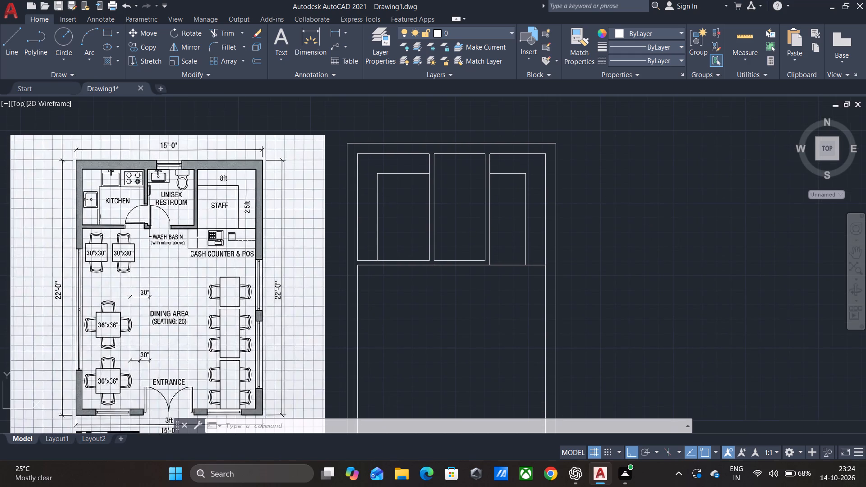
{"action": "middle_click_drag", "start_coordinate": [649, 224], "coordinate": [653, 203]}
{"action": "middle_click_drag", "start_coordinate": [665, 249], "coordinate": [657, 212]}
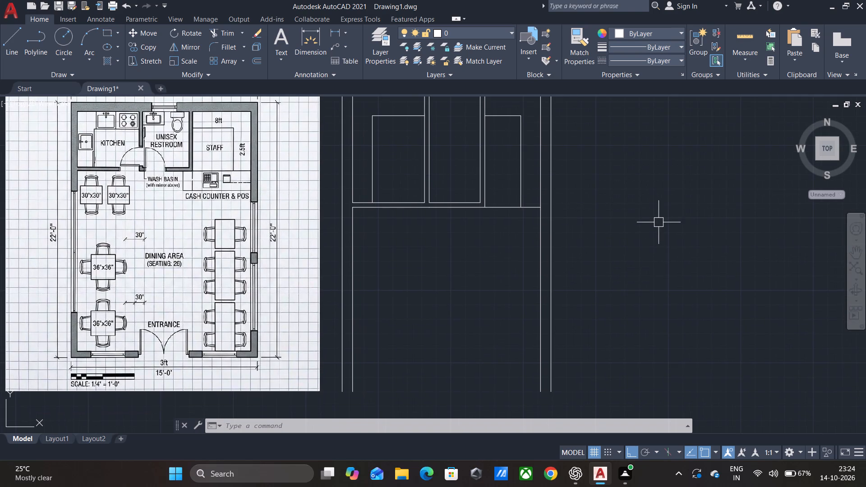
{"action": "middle_click_drag", "start_coordinate": [657, 223], "coordinate": [649, 218]}
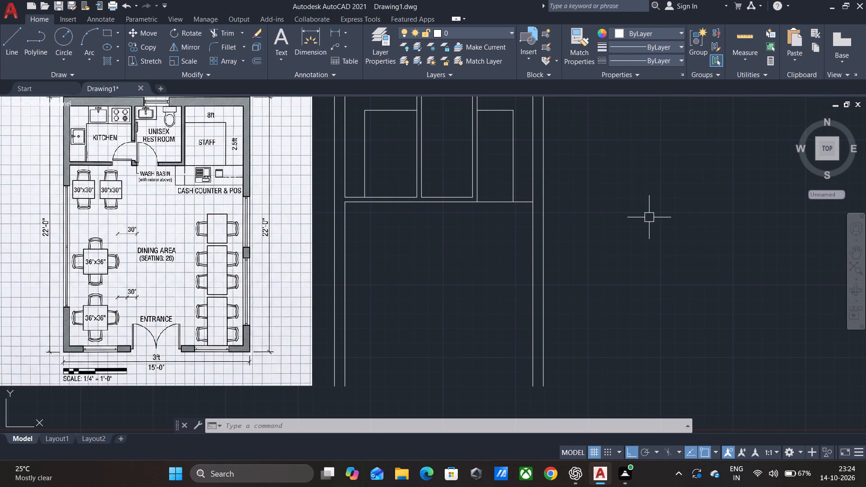
{"action": "middle_click_drag", "start_coordinate": [649, 217], "coordinate": [649, 203]}
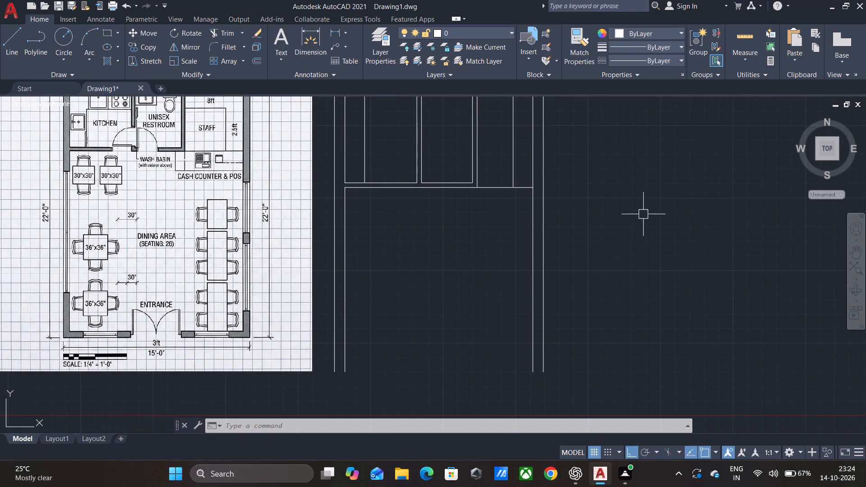
{"action": "key", "text": "l"}
{"action": "key", "text": "Return"}
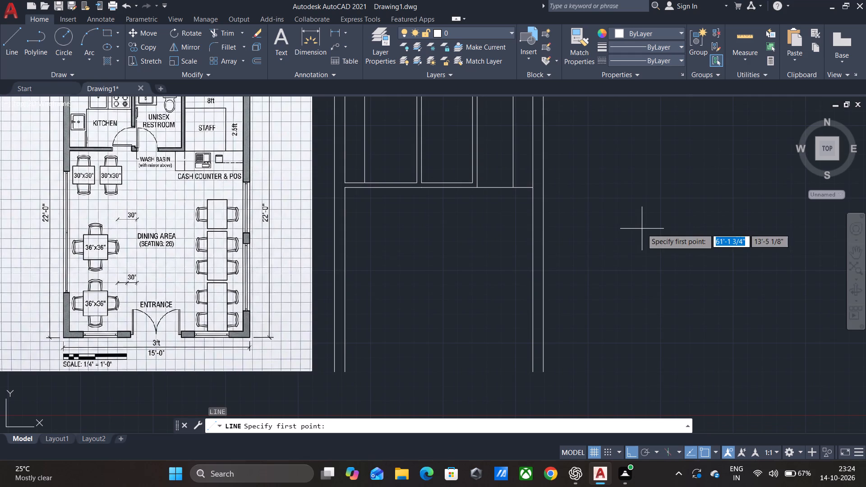
{"action": "left_click", "coordinate": [543, 368]}
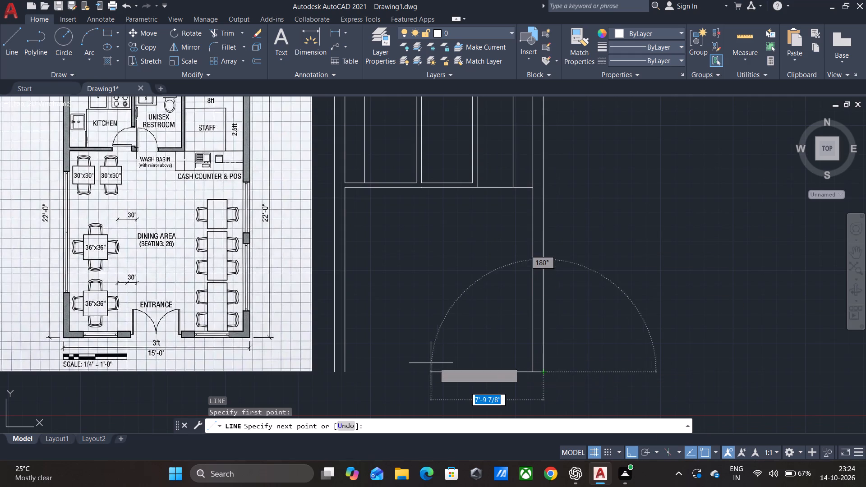
{"action": "left_click", "coordinate": [330, 369]}
{"action": "key", "text": "Escape"}
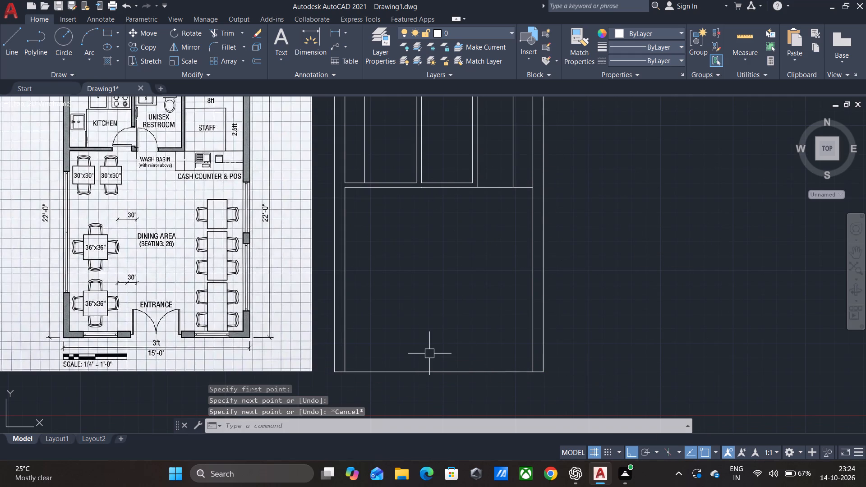
Offset the outer bottom wall line 9" inward to form the entrance wall's inner face.
{"action": "key", "text": "o"}
{"action": "key", "text": "Return"}
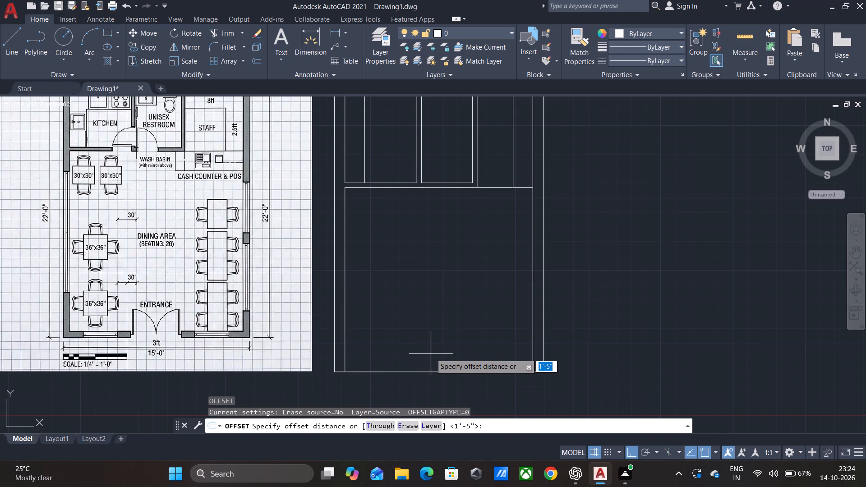
{"action": "key", "text": "BackSpace"}
{"action": "key", "text": "9"}
{"action": "key", "text": "shift+quotedbl"}
{"action": "key", "text": "Return"}
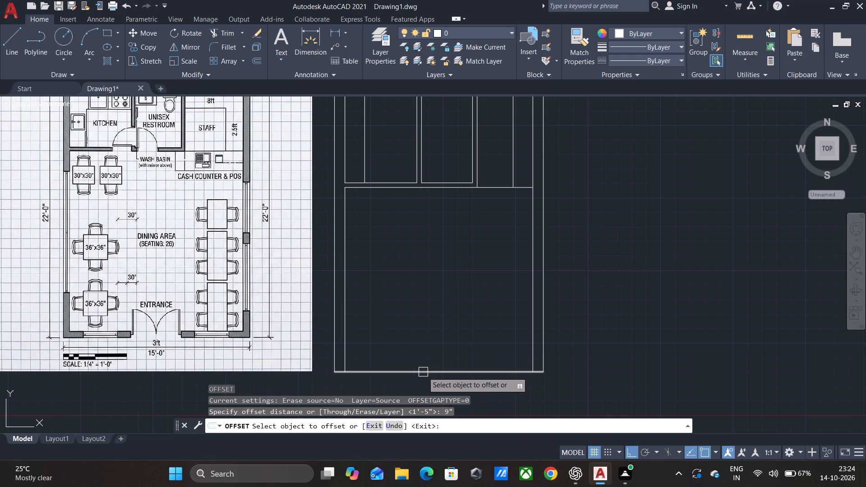
{"action": "left_click", "coordinate": [423, 372]}
{"action": "left_click", "coordinate": [422, 334]}
{"action": "key", "text": "Escape"}
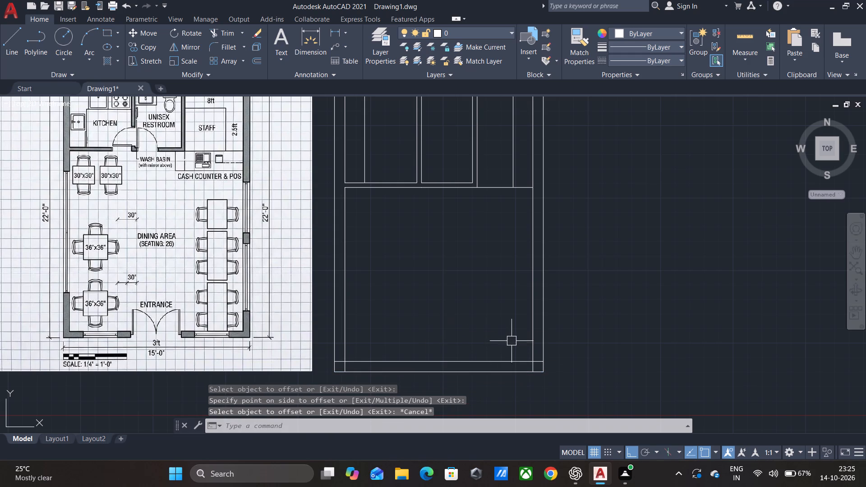
Trim the overlapping wall line ends at both bottom corners to leave clean inner corners in the dining area.
{"action": "type", "text": "TR"}
{"action": "key", "text": "Return"}
{"action": "key", "text": "Return"}
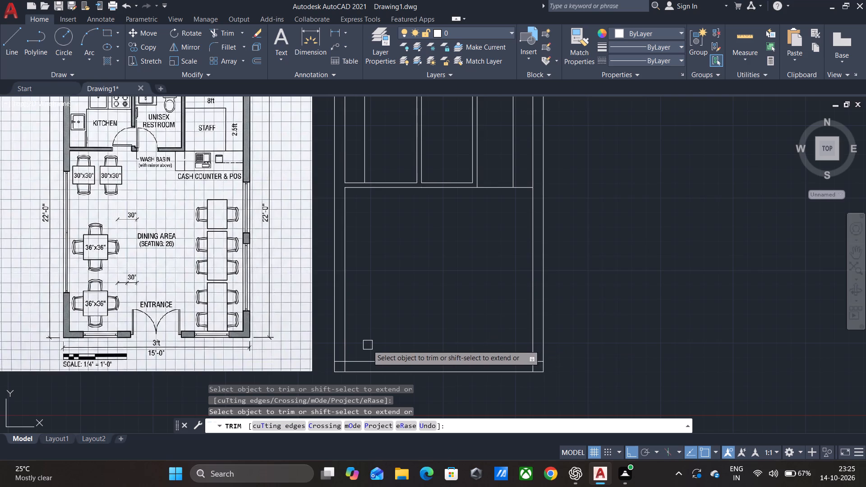
{"action": "scroll", "coordinate": [363, 349], "scroll_direction": "up", "scroll_amount": 1}
{"action": "left_click", "coordinate": [335, 378]}
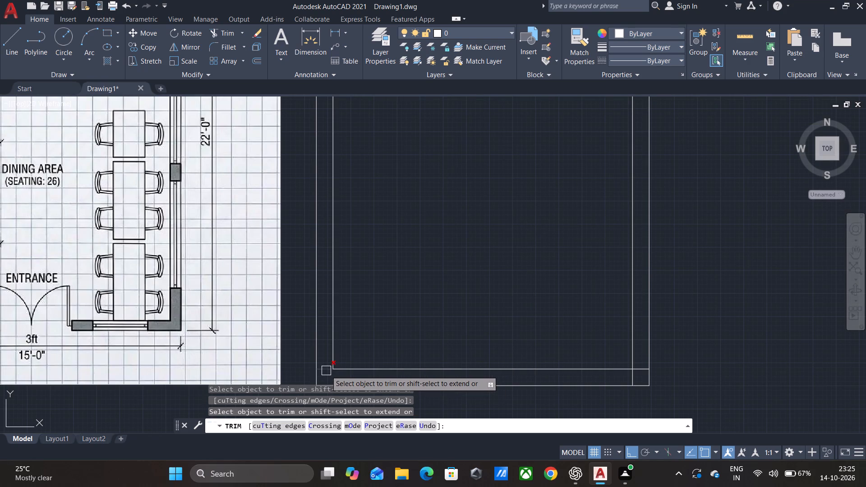
{"action": "left_click", "coordinate": [326, 371]}
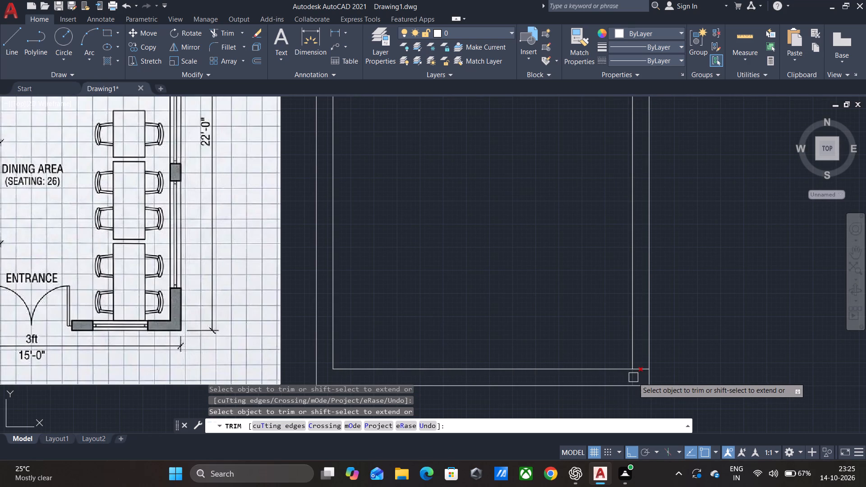
{"action": "left_click", "coordinate": [633, 377]}
{"action": "left_click", "coordinate": [643, 370]}
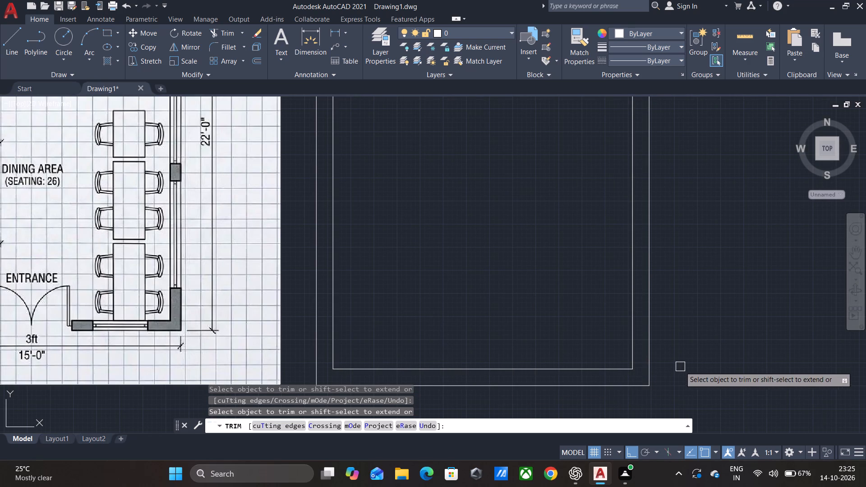
{"action": "key", "text": "Escape"}
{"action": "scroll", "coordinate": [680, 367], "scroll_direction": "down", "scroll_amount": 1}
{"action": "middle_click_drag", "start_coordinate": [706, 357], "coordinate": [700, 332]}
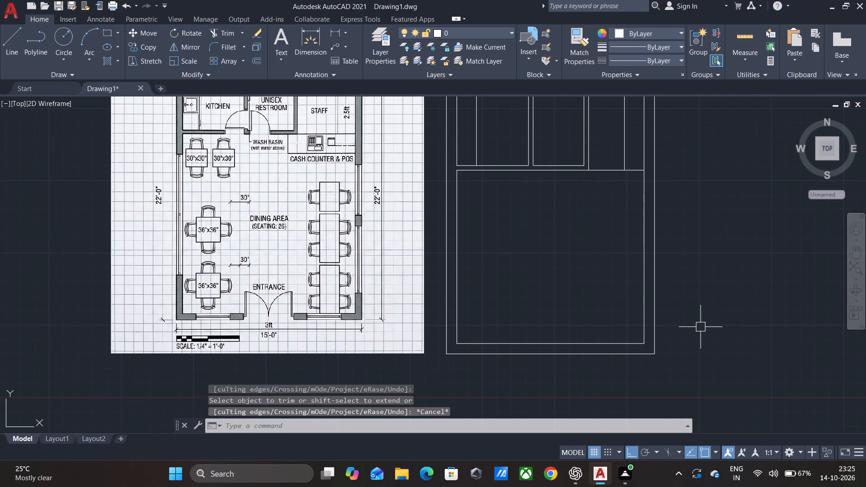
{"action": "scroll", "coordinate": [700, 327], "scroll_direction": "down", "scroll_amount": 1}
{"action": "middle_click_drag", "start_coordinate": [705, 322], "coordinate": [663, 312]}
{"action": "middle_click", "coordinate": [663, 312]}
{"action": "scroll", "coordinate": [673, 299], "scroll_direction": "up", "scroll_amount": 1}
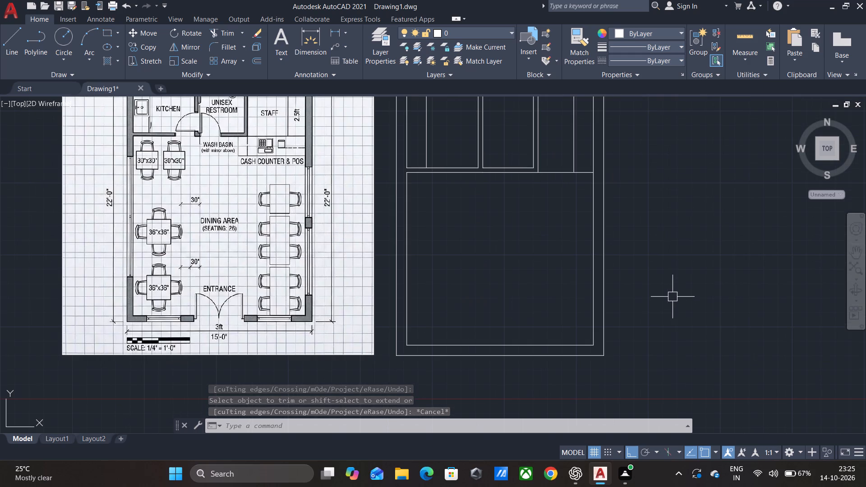
Examine the reference image's kitchen, restroom, cash counter and dining layout against the drafted wall outline.
{"action": "middle_click_drag", "start_coordinate": [670, 271], "coordinate": [676, 280]}
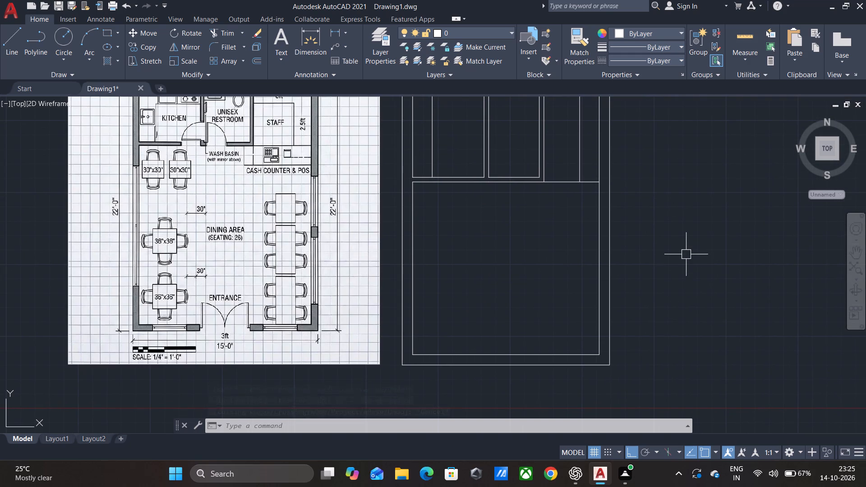
{"action": "middle_click_drag", "start_coordinate": [686, 254], "coordinate": [684, 264]}
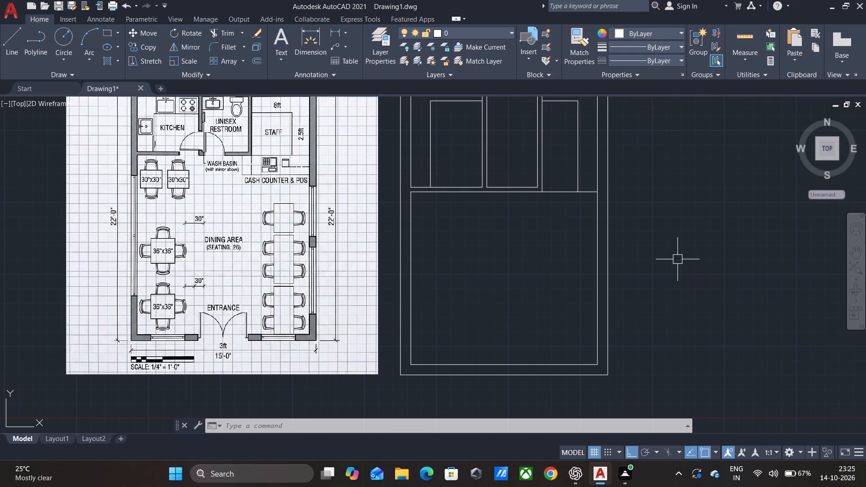
{"action": "middle_click_drag", "start_coordinate": [677, 258], "coordinate": [675, 286]}
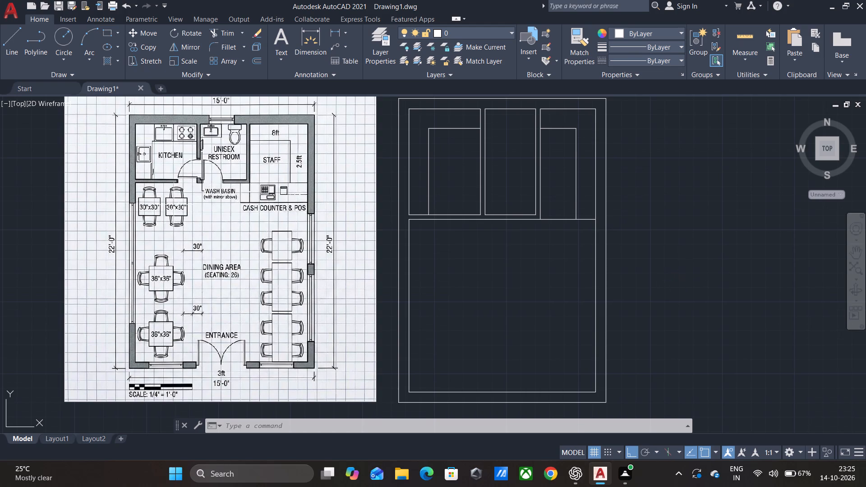
{"action": "scroll", "coordinate": [172, 181], "scroll_direction": "up", "scroll_amount": 2}
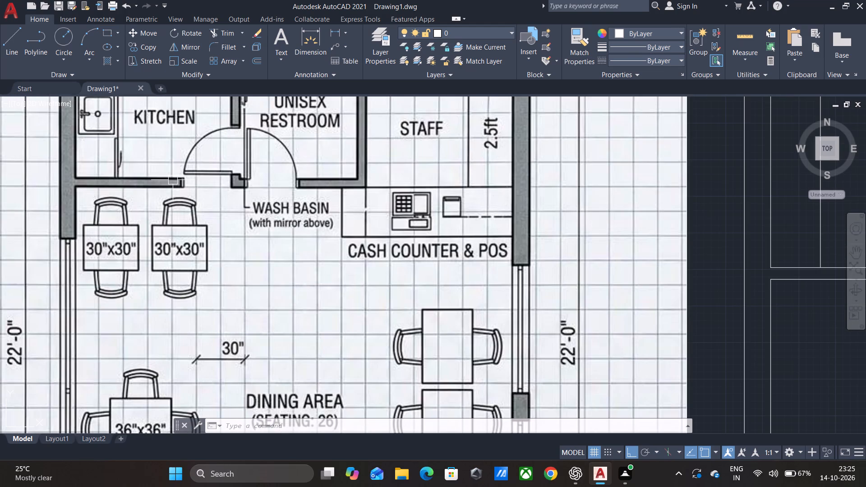
{"action": "scroll", "coordinate": [173, 180], "scroll_direction": "down", "scroll_amount": 1}
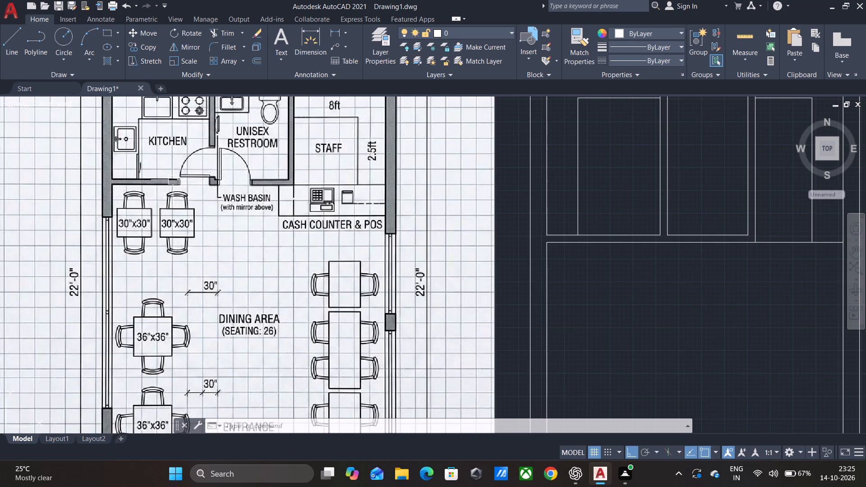
{"action": "scroll", "coordinate": [173, 180], "scroll_direction": "down", "scroll_amount": 1}
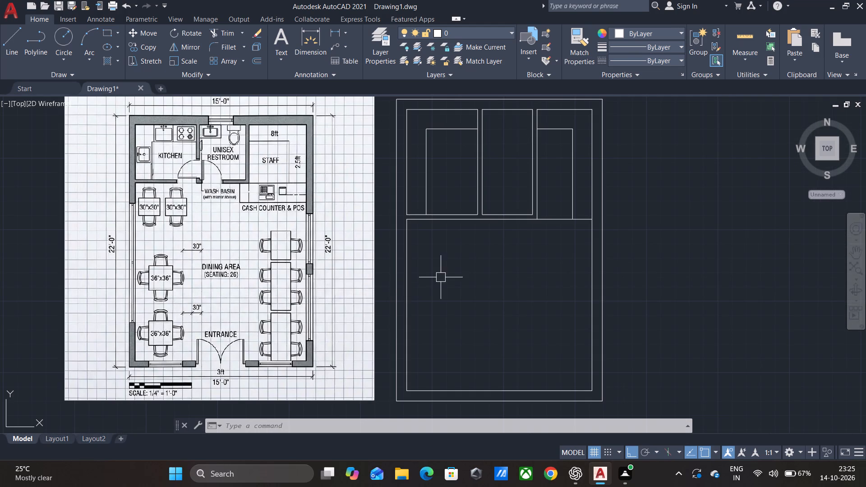
{"action": "middle_click_drag", "start_coordinate": [450, 275], "coordinate": [437, 272]}
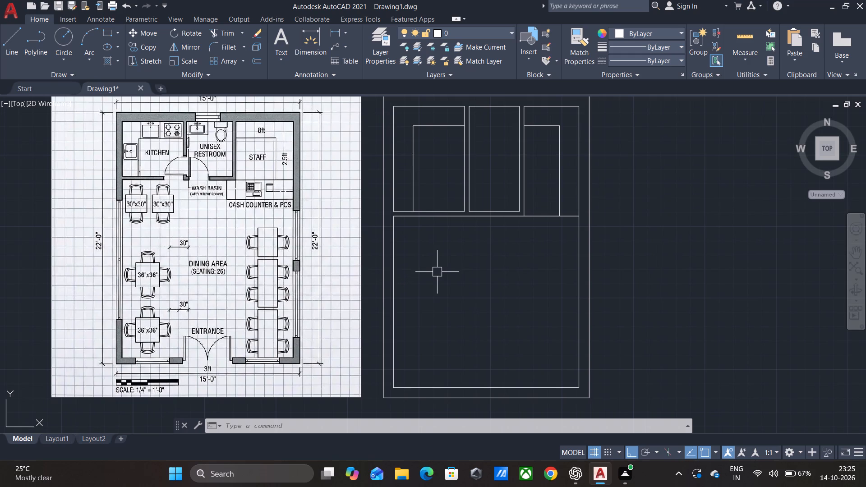
{"action": "key", "text": "Escape"}
{"action": "middle_click_drag", "start_coordinate": [673, 329], "coordinate": [655, 313]}
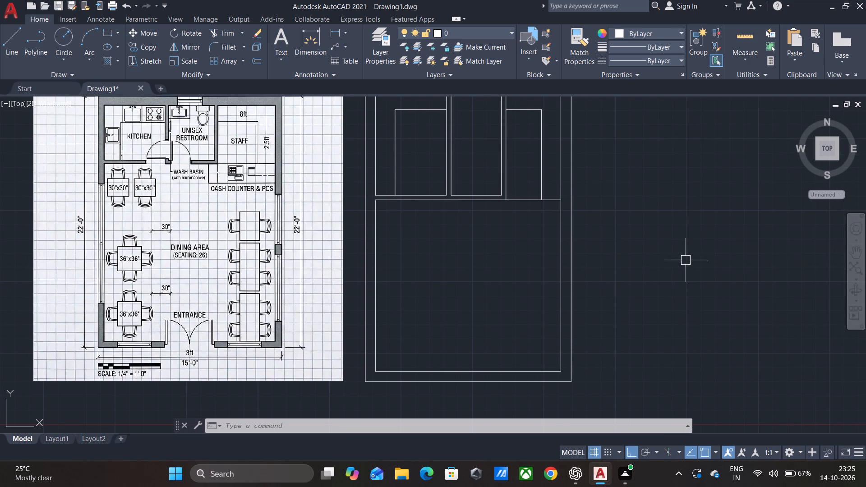
{"action": "middle_click_drag", "start_coordinate": [686, 260], "coordinate": [689, 275]}
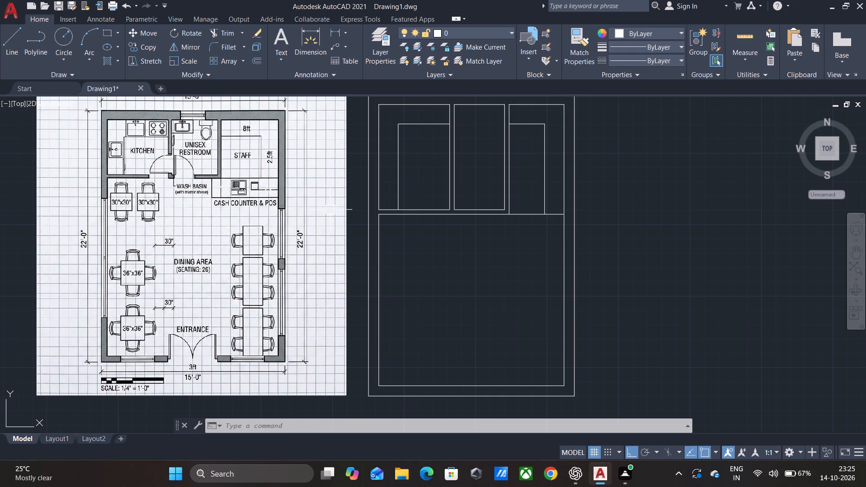
Insert the Dining Set - 36 x 72 in. block from DesignCenter's Home - Space Planner.dwg into the empty space beside the plan.
{"action": "type", "text": "DC"}
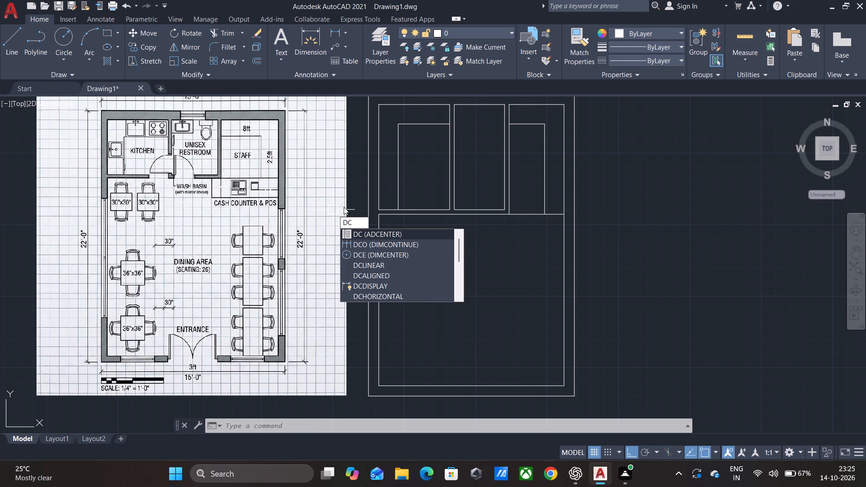
{"action": "key", "text": "Return"}
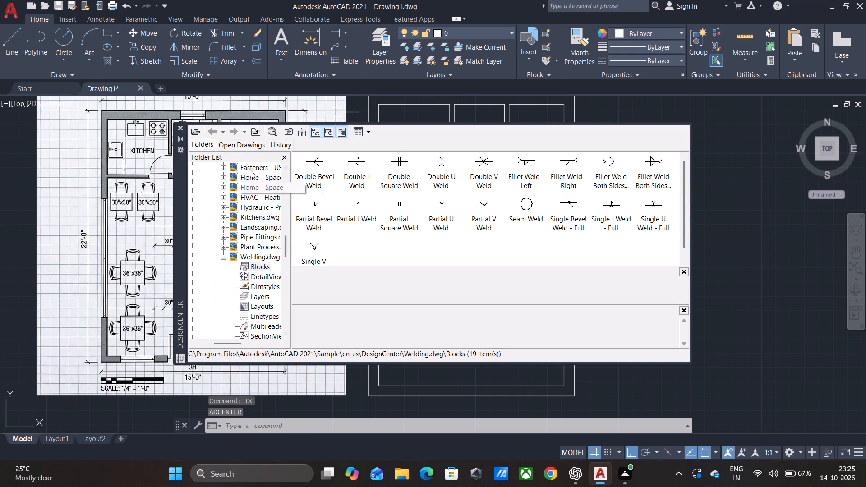
{"action": "left_click", "coordinate": [258, 181]}
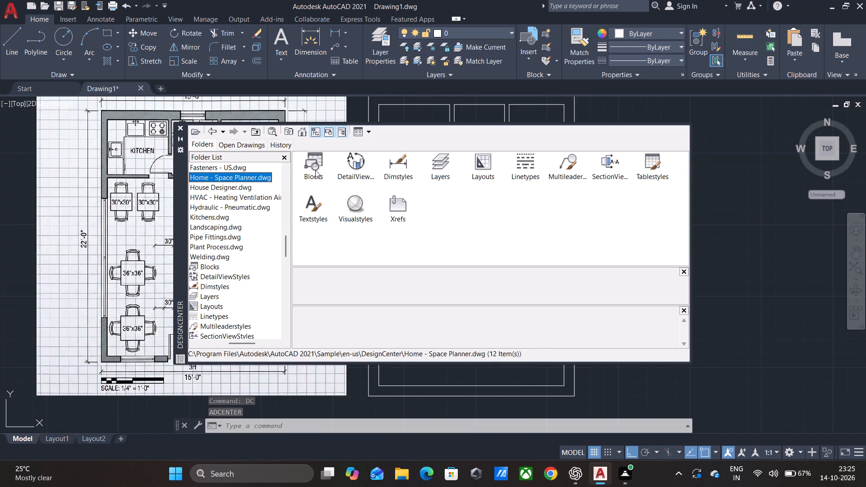
{"action": "double_click", "coordinate": [315, 170]}
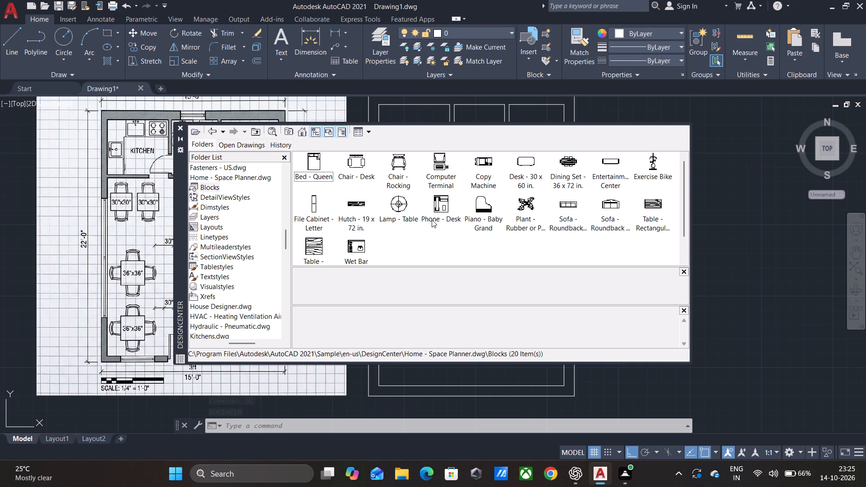
{"action": "left_click", "coordinate": [564, 166]}
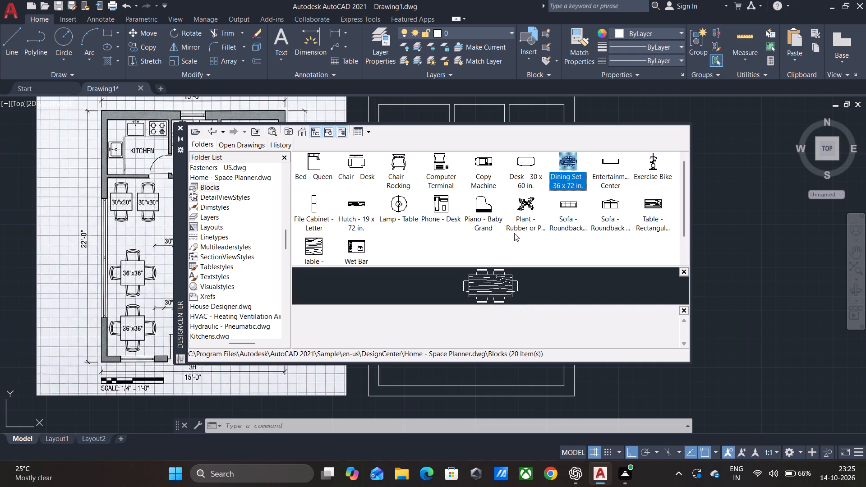
{"action": "left_click_drag", "start_coordinate": [559, 174], "coordinate": [778, 242]}
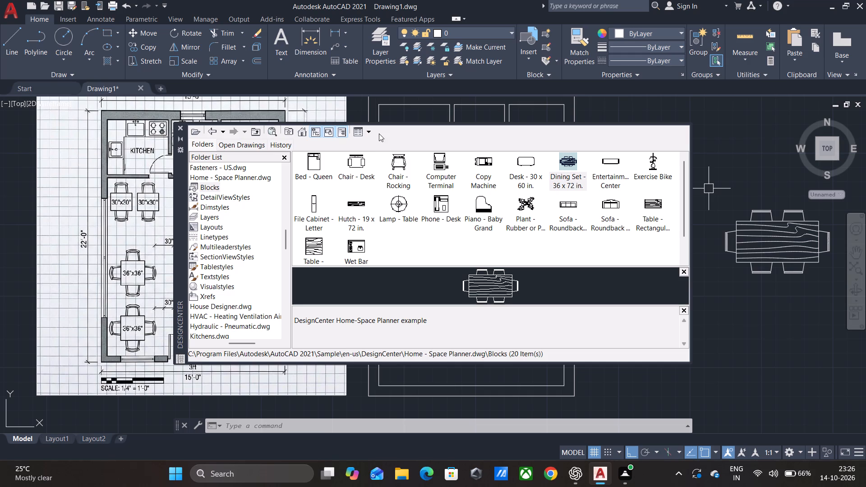
Insert the Wet Bar and Computer Terminal blocks from Home - Space Planner.dwg side by side in the empty space outside the plan's lower right corner.
{"action": "left_click_drag", "start_coordinate": [379, 133], "coordinate": [443, 170]}
{"action": "left_click", "coordinate": [450, 133]}
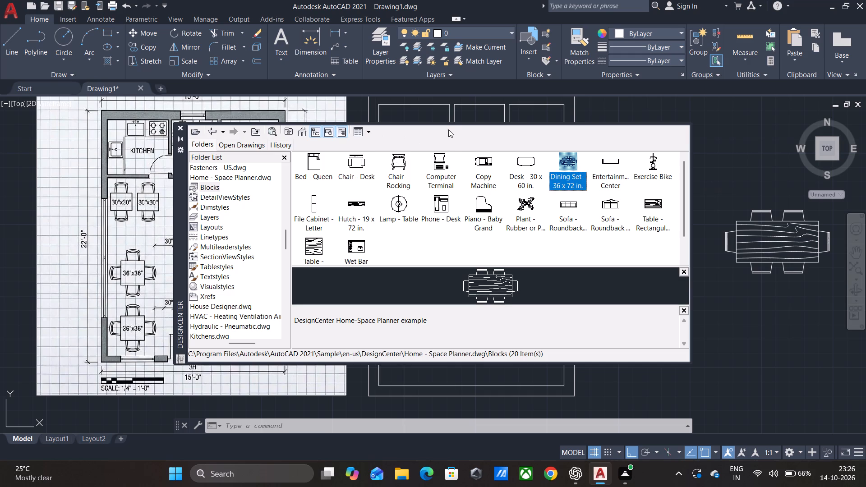
{"action": "left_click_drag", "start_coordinate": [178, 160], "coordinate": [285, 173]}
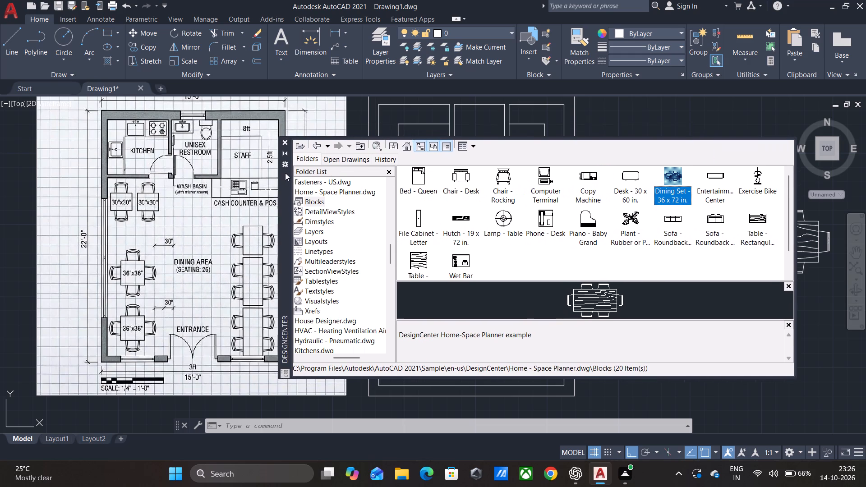
{"action": "left_click_drag", "start_coordinate": [285, 173], "coordinate": [307, 140]}
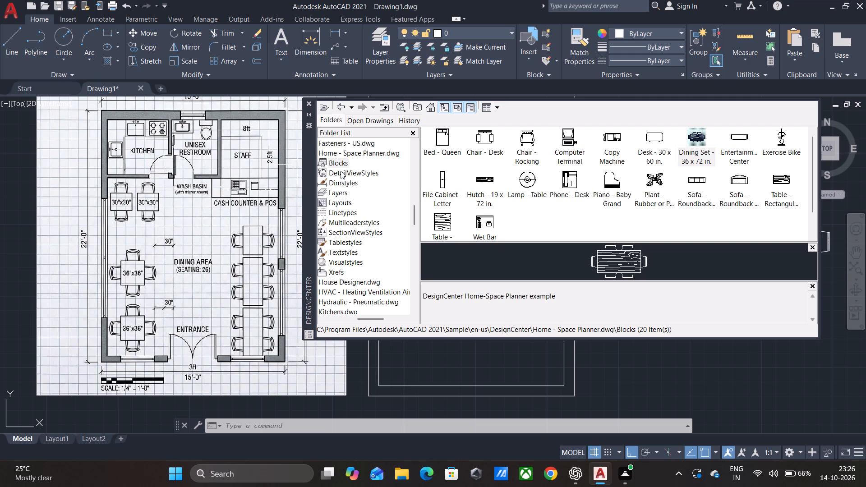
{"action": "left_click", "coordinate": [336, 104]}
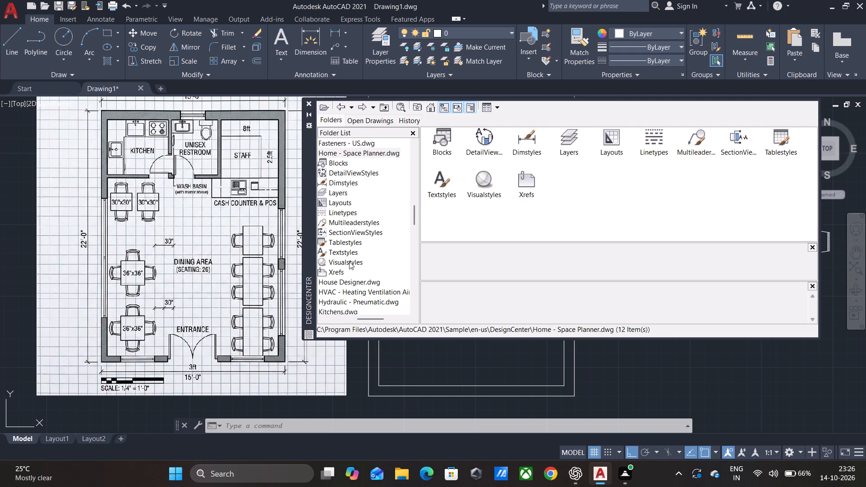
{"action": "left_click_drag", "start_coordinate": [370, 321], "coordinate": [359, 319]}
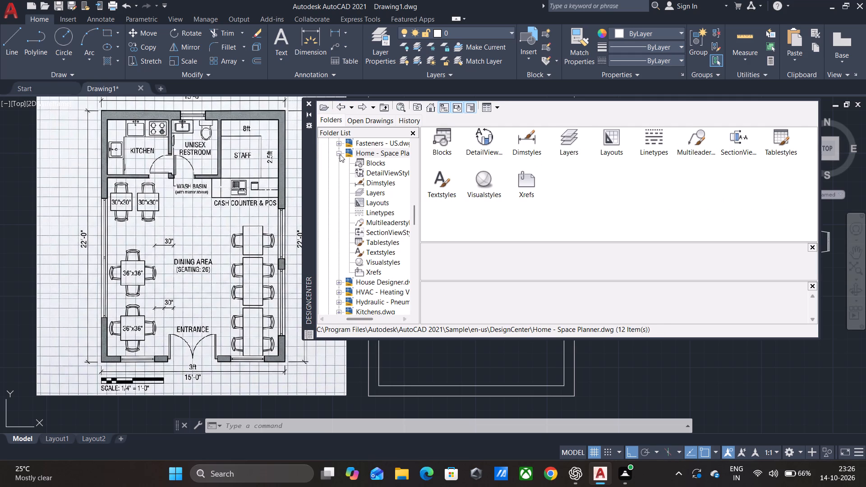
{"action": "double_click", "coordinate": [438, 141]}
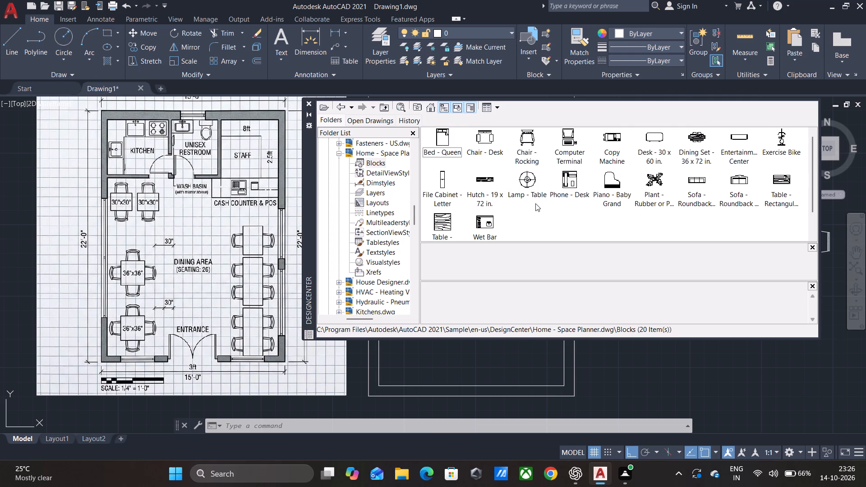
{"action": "left_click", "coordinate": [482, 223]}
{"action": "left_click_drag", "start_coordinate": [482, 223], "coordinate": [615, 318]}
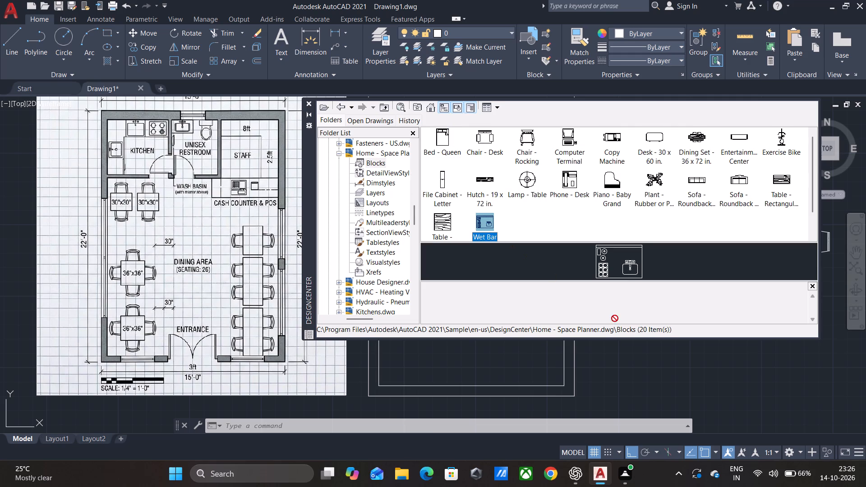
{"action": "left_click_drag", "start_coordinate": [615, 318], "coordinate": [707, 384]}
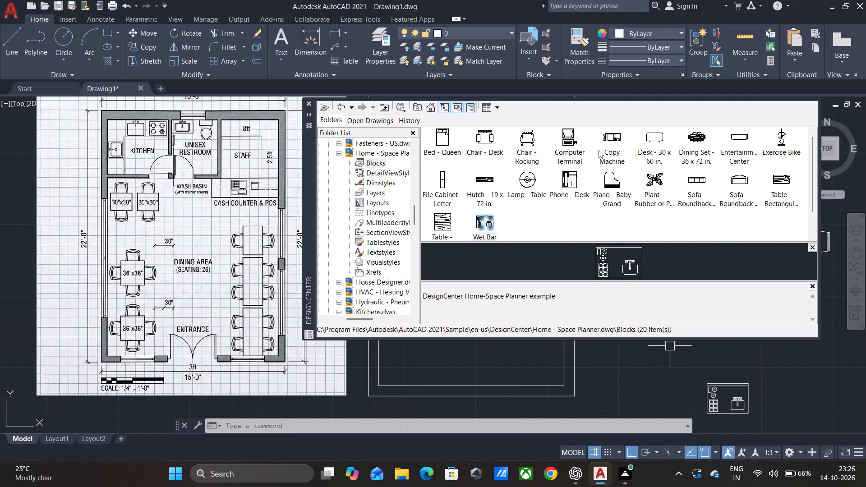
{"action": "left_click_drag", "start_coordinate": [564, 138], "coordinate": [792, 391]}
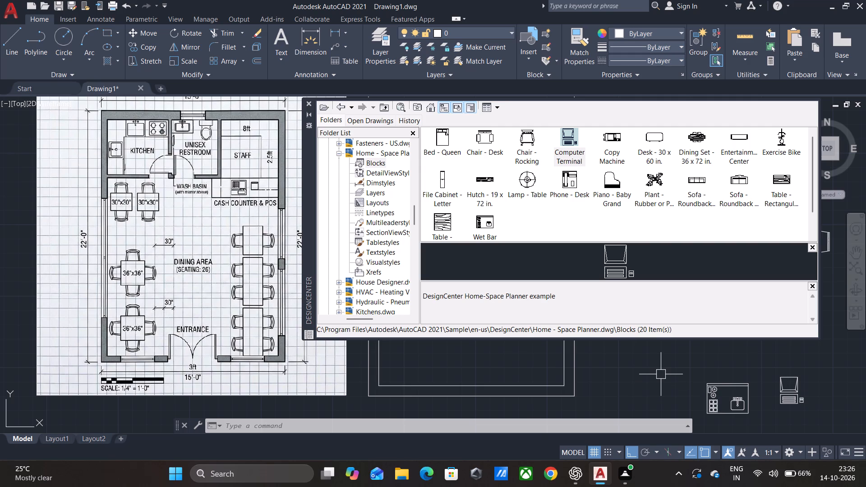
Insert the Range-Oven - 30 in top block from DesignCenter's Kitchens.dwg between the plan and the Wet Bar block.
{"action": "left_click", "coordinate": [338, 152]}
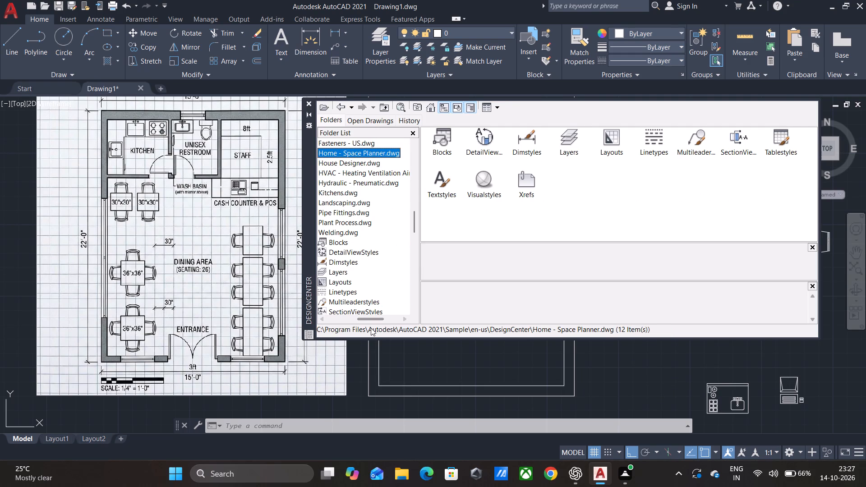
{"action": "left_click_drag", "start_coordinate": [378, 317], "coordinate": [350, 320]}
{"action": "left_click_drag", "start_coordinate": [350, 320], "coordinate": [352, 320]}
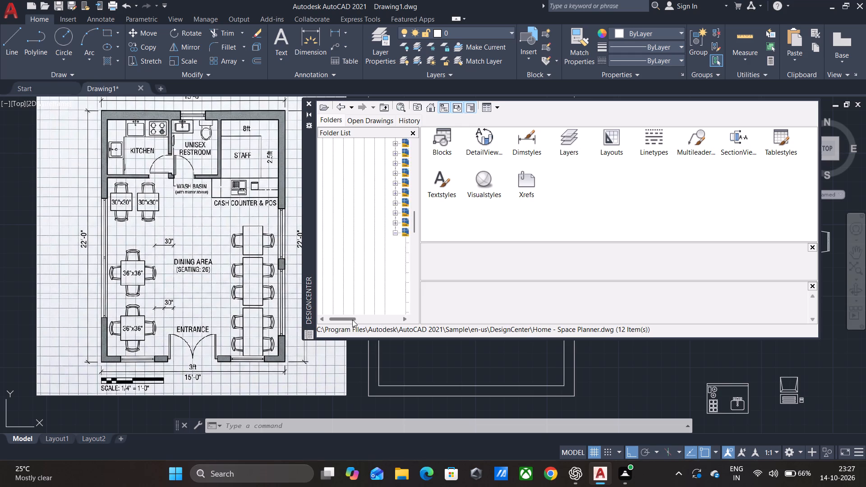
{"action": "left_click_drag", "start_coordinate": [352, 320], "coordinate": [369, 319]}
{"action": "left_click", "coordinate": [384, 194]}
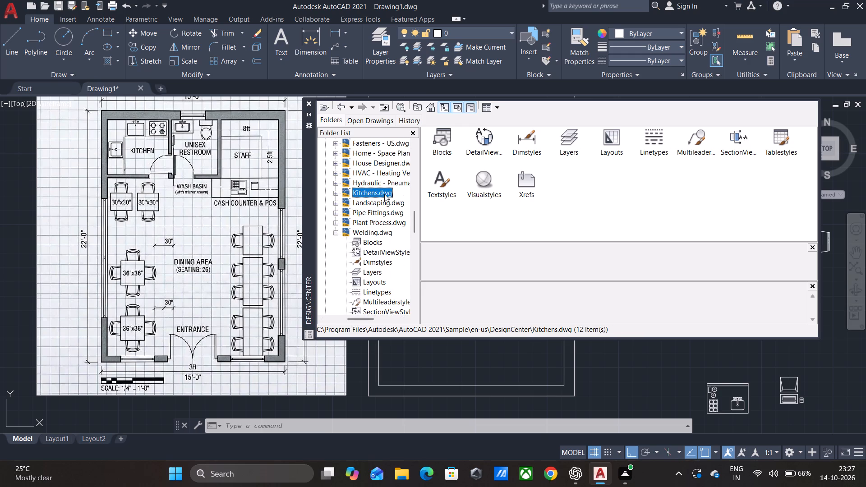
{"action": "double_click", "coordinate": [438, 141]}
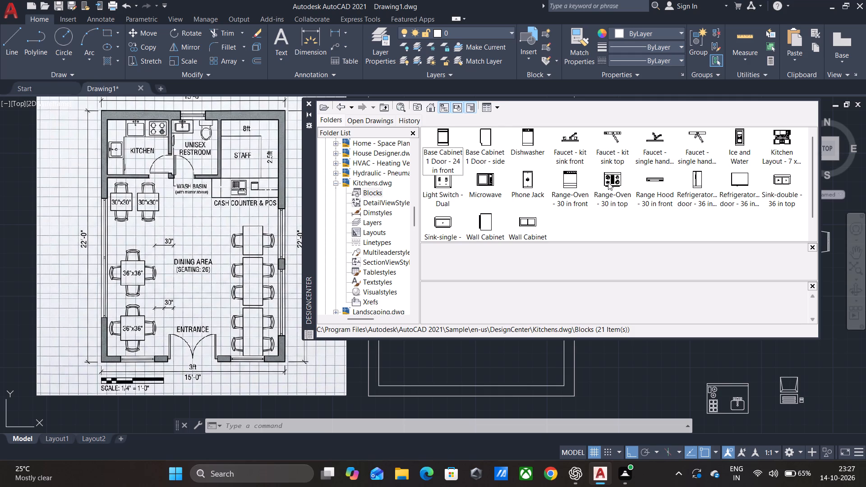
{"action": "left_click_drag", "start_coordinate": [608, 182], "coordinate": [659, 381]}
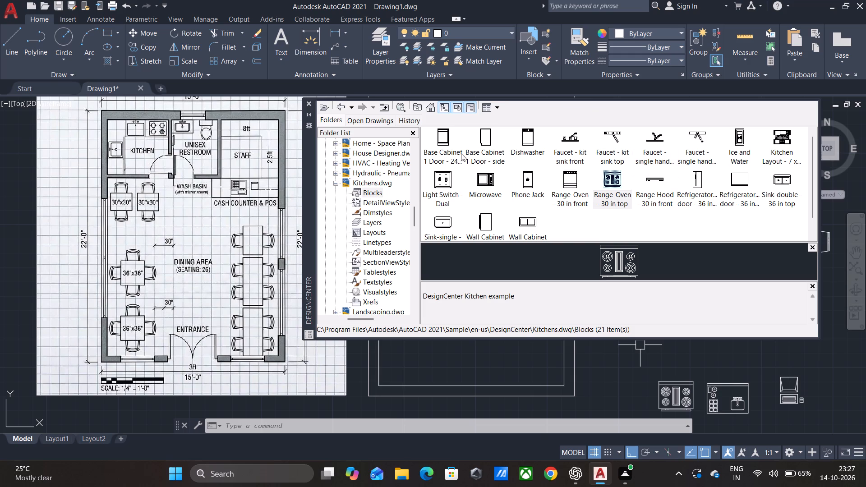
Insert the Sink-single and Sink-double - 36 in top blocks from Kitchens.dwg at opposite ends of the block row beside the plan.
{"action": "left_click_drag", "start_coordinate": [441, 223], "coordinate": [557, 338]}
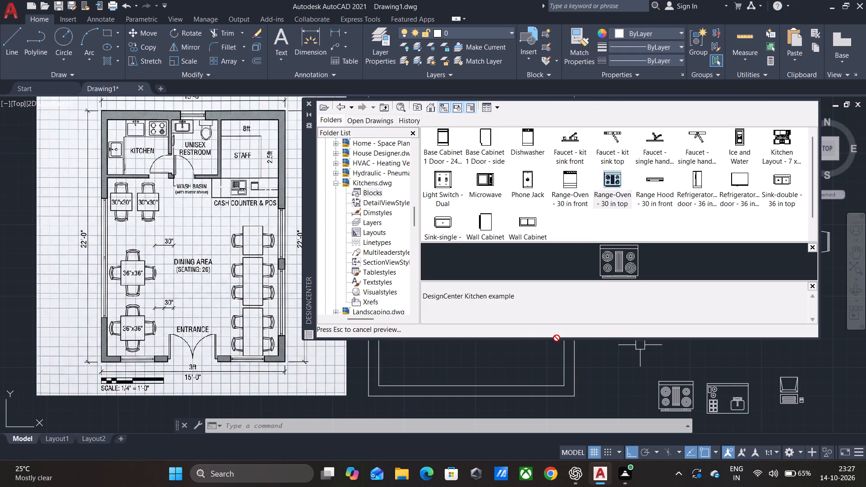
{"action": "left_click_drag", "start_coordinate": [557, 338], "coordinate": [622, 373]}
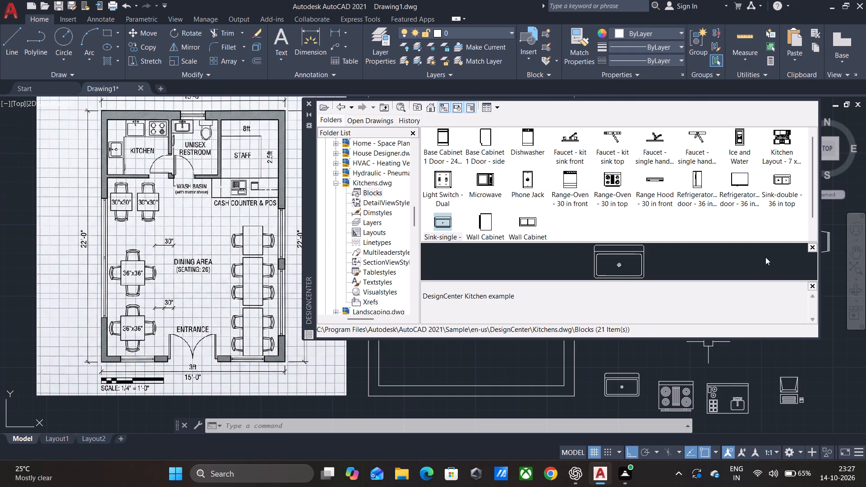
{"action": "left_click_drag", "start_coordinate": [779, 183], "coordinate": [833, 378]}
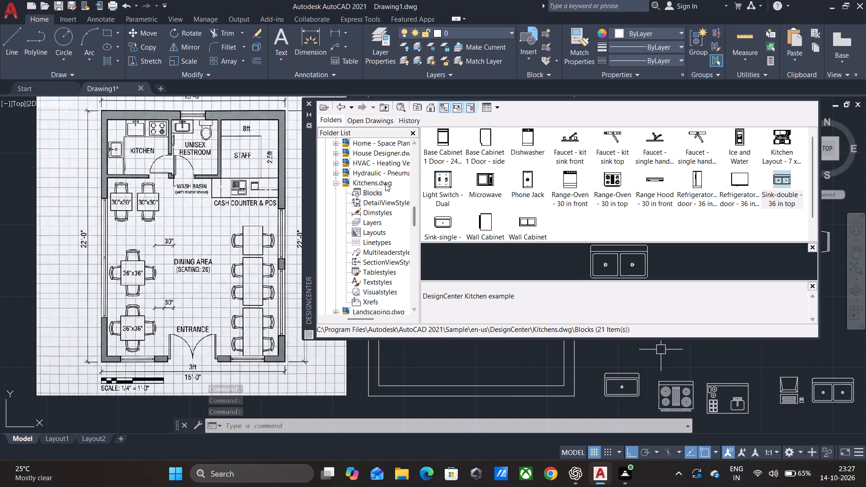
Browse DesignCenter's sample drawings for more usable blocks, checking Hydraulic - Pneumatic.dwg and Kitchens.dwg and collapsing their entries in the folder tree.
{"action": "left_click", "coordinate": [369, 170]}
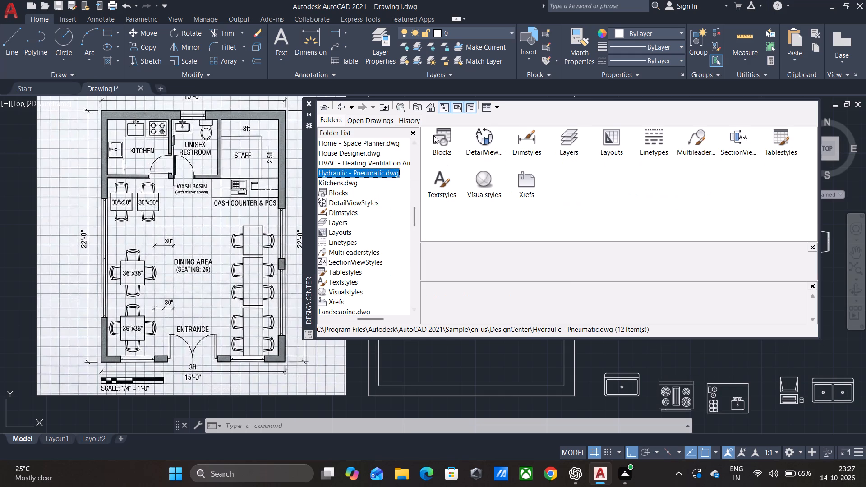
{"action": "double_click", "coordinate": [442, 138]}
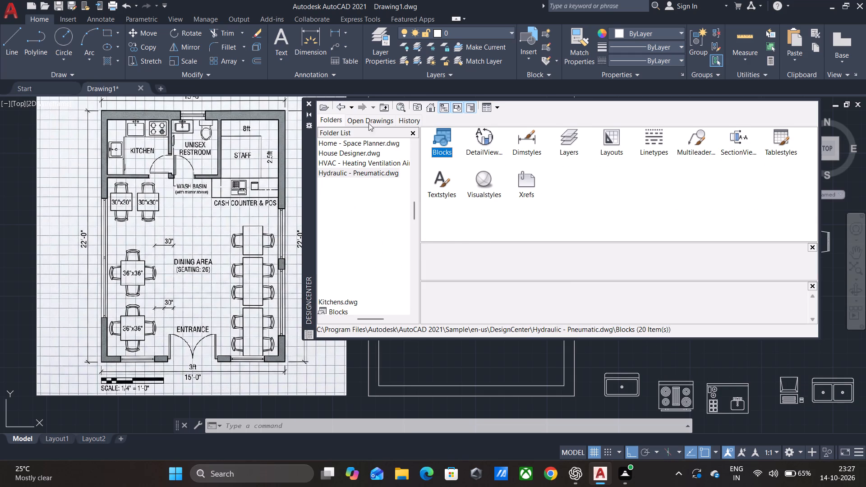
{"action": "left_click", "coordinate": [338, 104]}
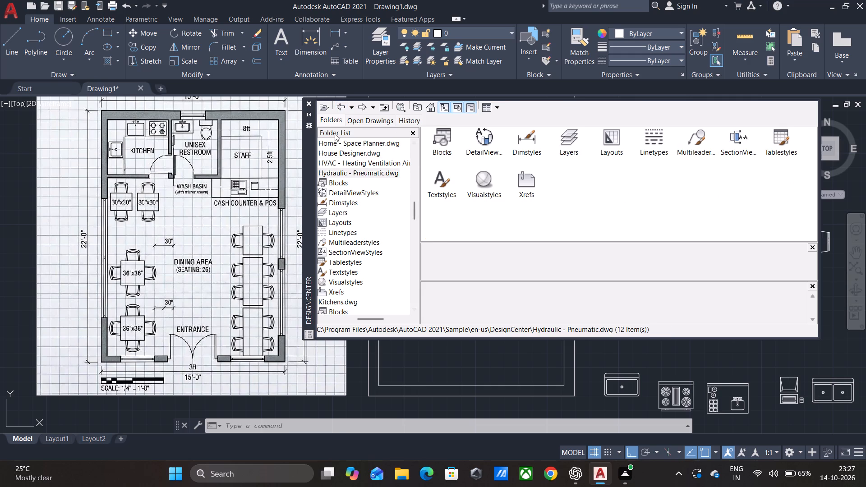
{"action": "left_click", "coordinate": [341, 106]}
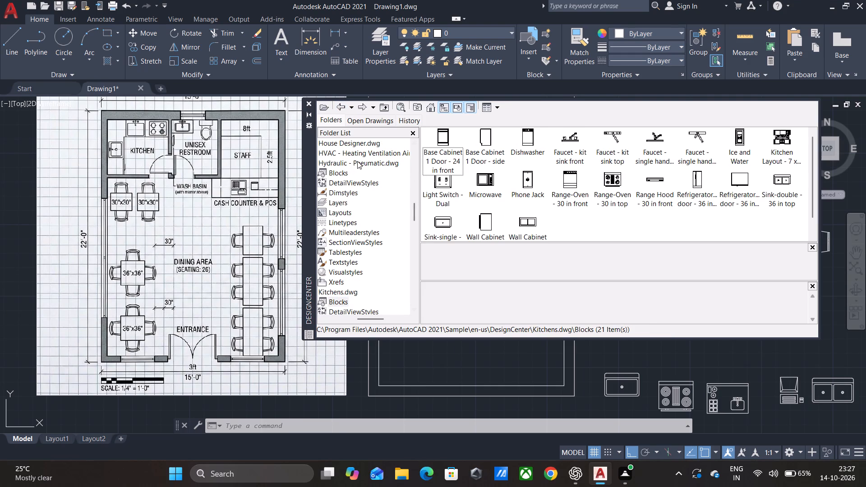
{"action": "scroll", "coordinate": [348, 169], "scroll_direction": "down", "scroll_amount": 1}
{"action": "scroll", "coordinate": [348, 169], "scroll_direction": "up", "scroll_amount": 1}
{"action": "left_click_drag", "start_coordinate": [373, 318], "coordinate": [355, 318]}
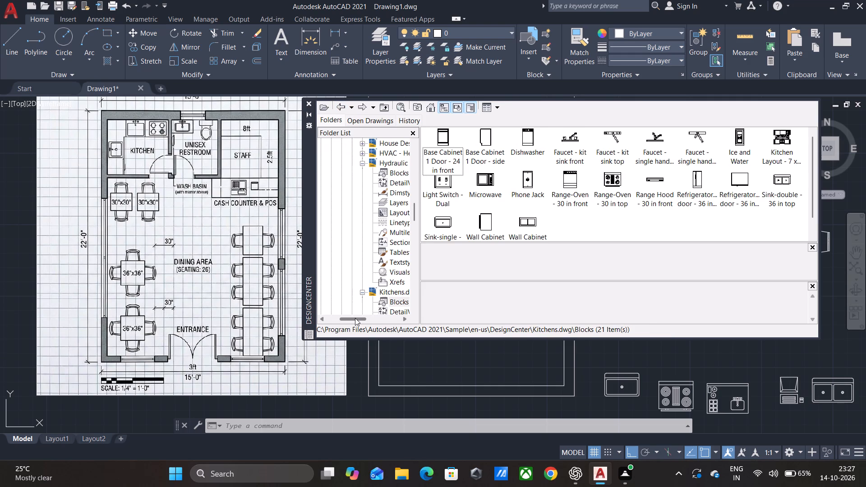
{"action": "left_click_drag", "start_coordinate": [355, 318], "coordinate": [363, 318]}
{"action": "scroll", "coordinate": [382, 306], "scroll_direction": "up", "scroll_amount": 1}
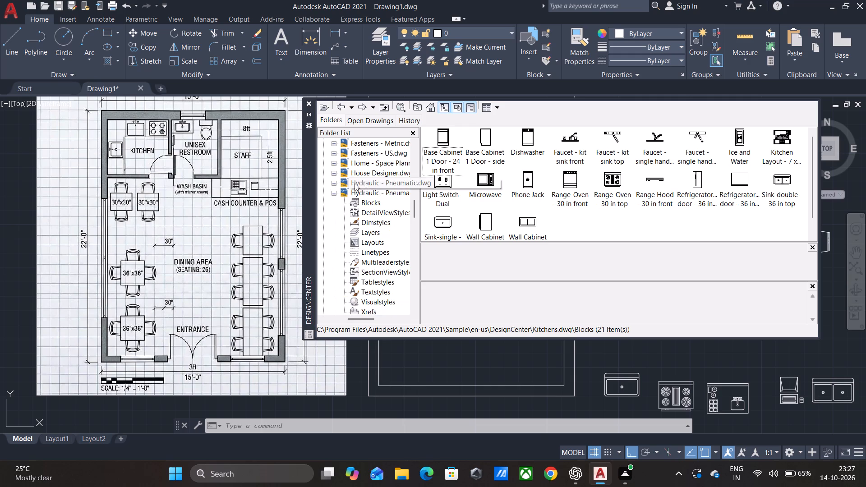
{"action": "left_click", "coordinate": [336, 193]}
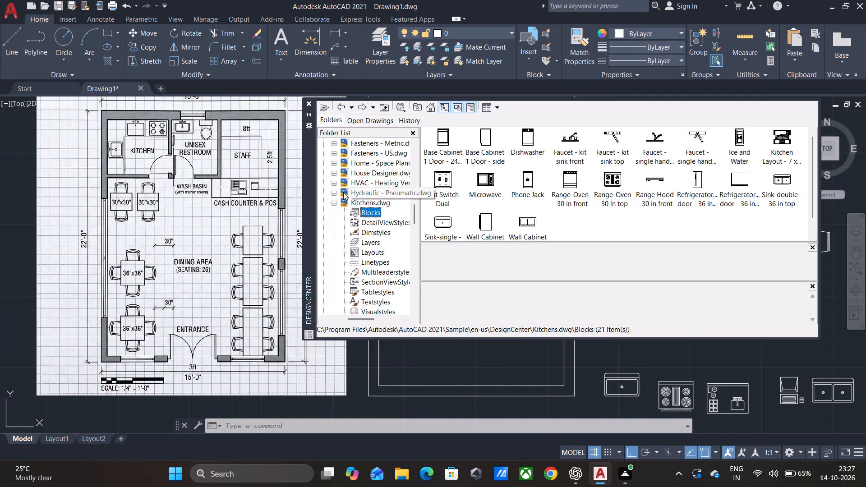
{"action": "left_click", "coordinate": [332, 199]}
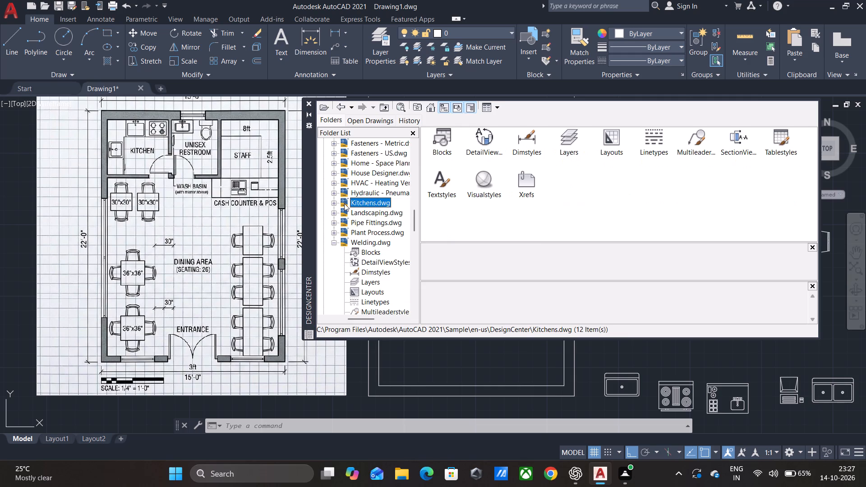
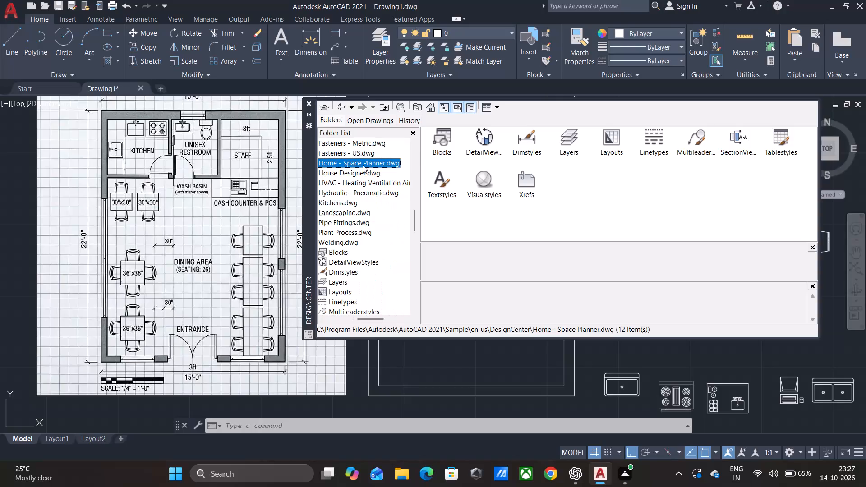
Insert the Toilet - top block from DesignCenter's House Designer.dwg just above the gap between the Wet Bar and Computer Terminal blocks.
{"action": "double_click", "coordinate": [435, 139]}
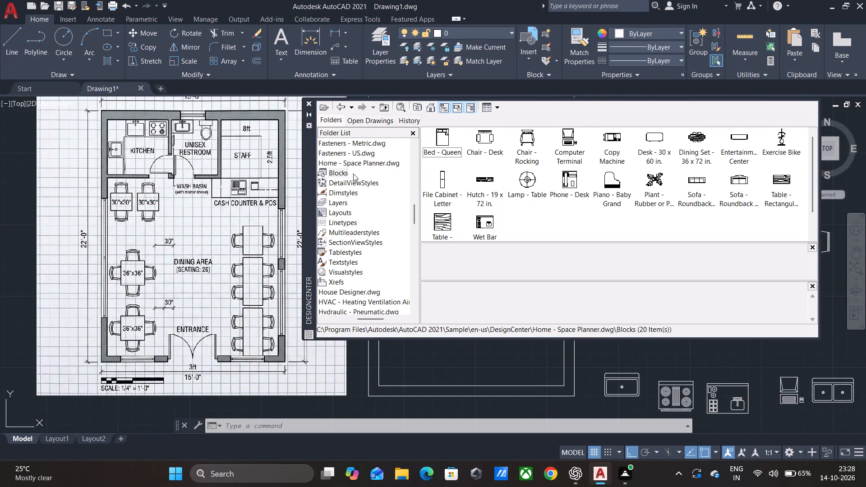
{"action": "left_click_drag", "start_coordinate": [376, 318], "coordinate": [363, 320]}
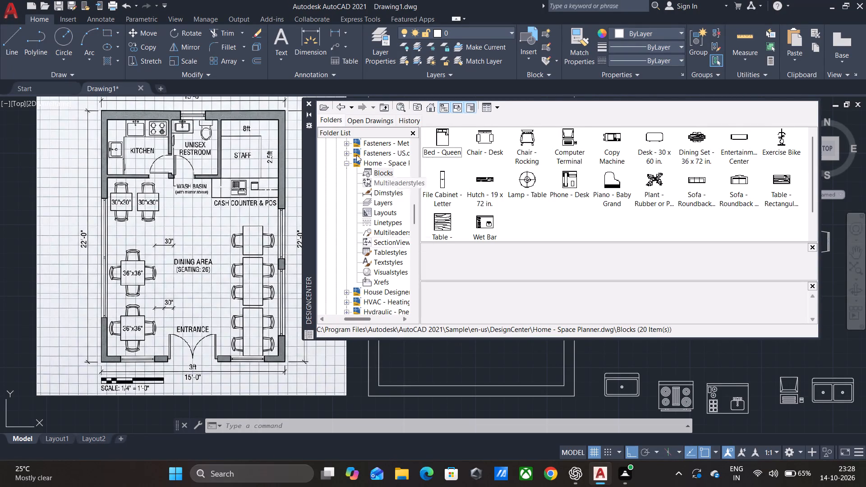
{"action": "left_click", "coordinate": [347, 163]}
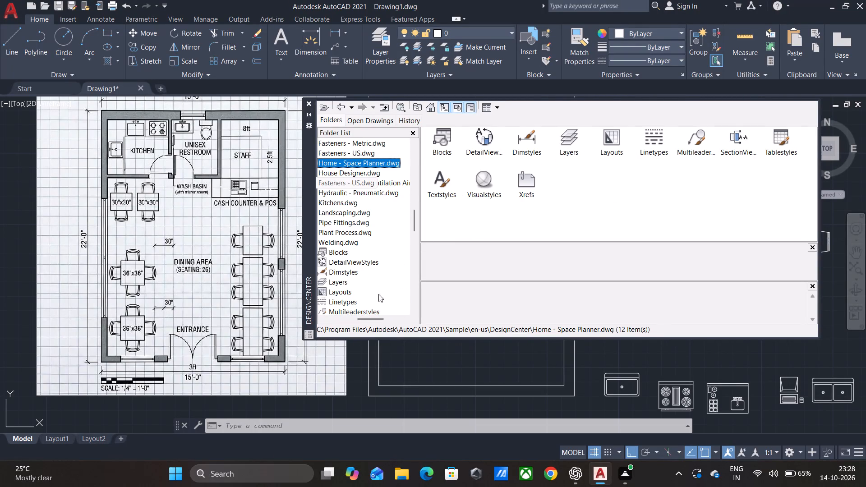
{"action": "left_click_drag", "start_coordinate": [362, 321], "coordinate": [352, 320]}
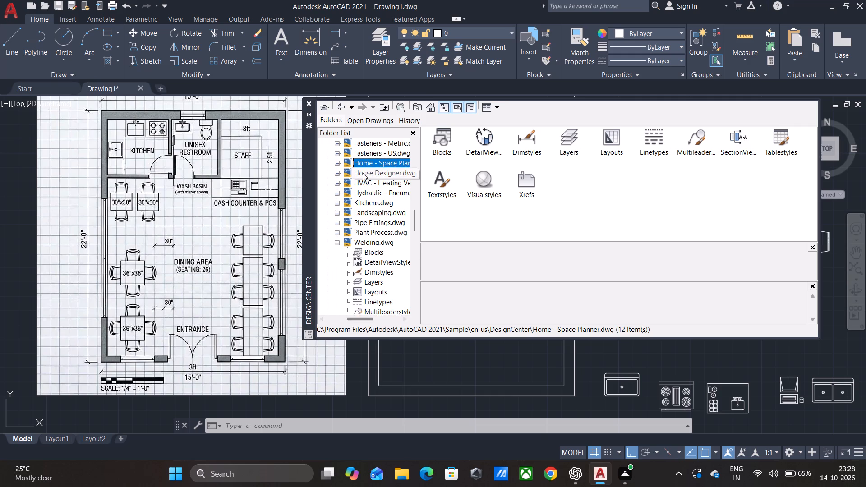
{"action": "double_click", "coordinate": [363, 173]}
{"action": "double_click", "coordinate": [440, 134]}
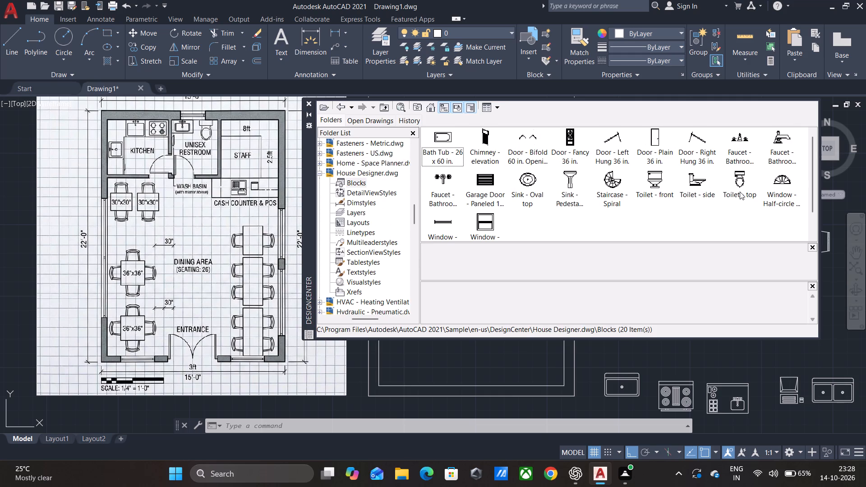
{"action": "left_click_drag", "start_coordinate": [742, 183], "coordinate": [760, 358]}
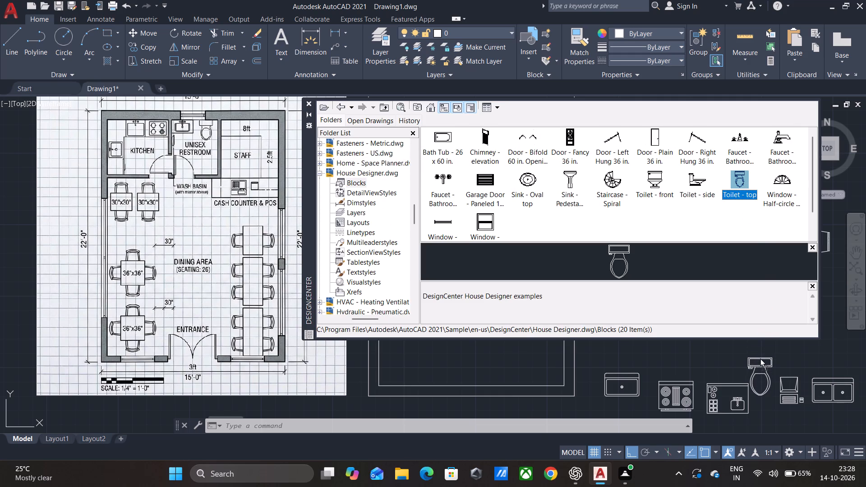
{"action": "left_click_drag", "start_coordinate": [760, 358], "coordinate": [759, 345]}
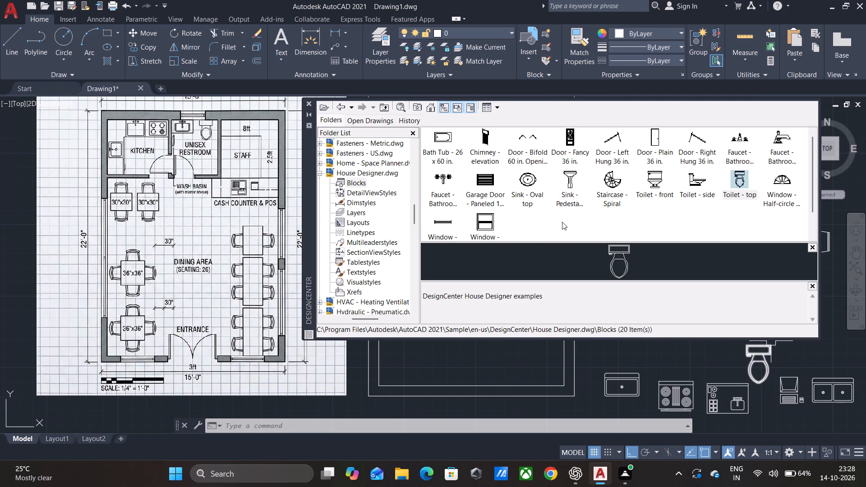
Check AutoCAD Textstyles and Linetypes.dwg for usable blocks, collapsing the expanded House Designer, Welding and Textstyles entries in the folder tree.
{"action": "left_click", "coordinate": [340, 106]}
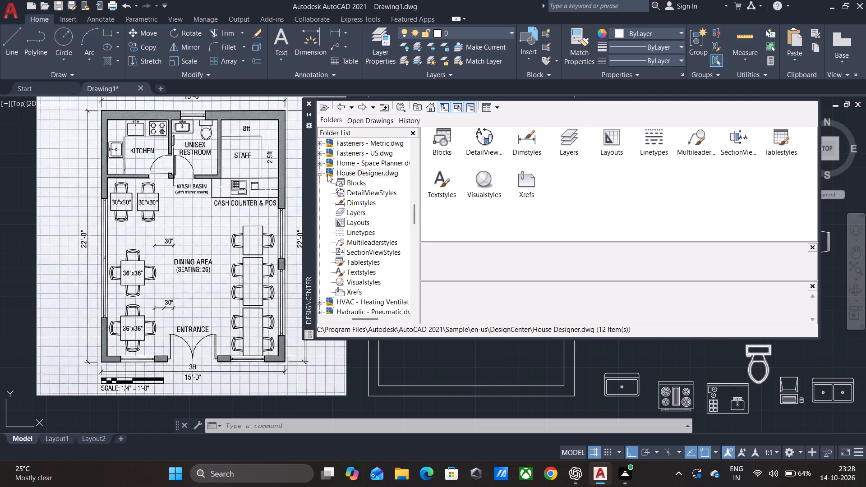
{"action": "left_click", "coordinate": [319, 172]}
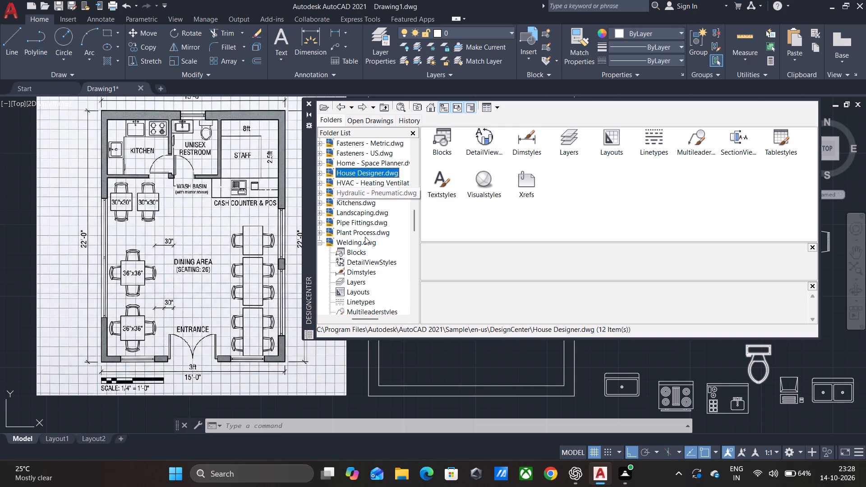
{"action": "left_click", "coordinate": [322, 243]}
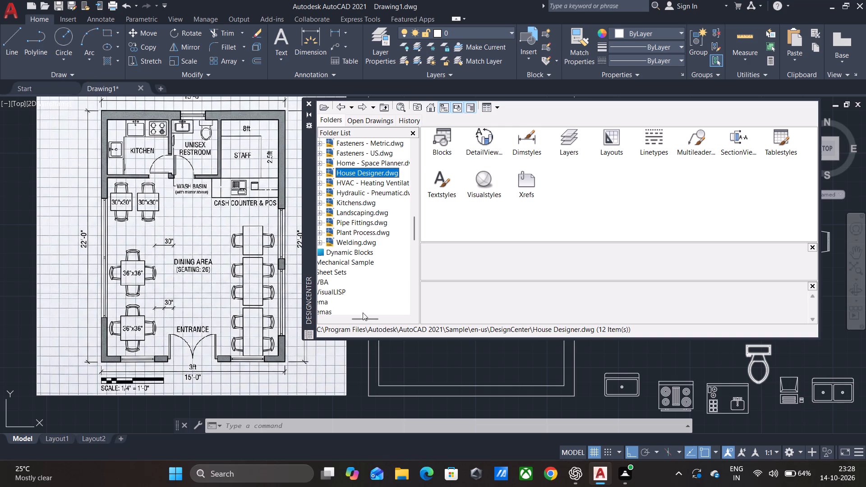
{"action": "left_click_drag", "start_coordinate": [365, 320], "coordinate": [359, 319]}
{"action": "scroll", "coordinate": [372, 161], "scroll_direction": "up", "scroll_amount": 2}
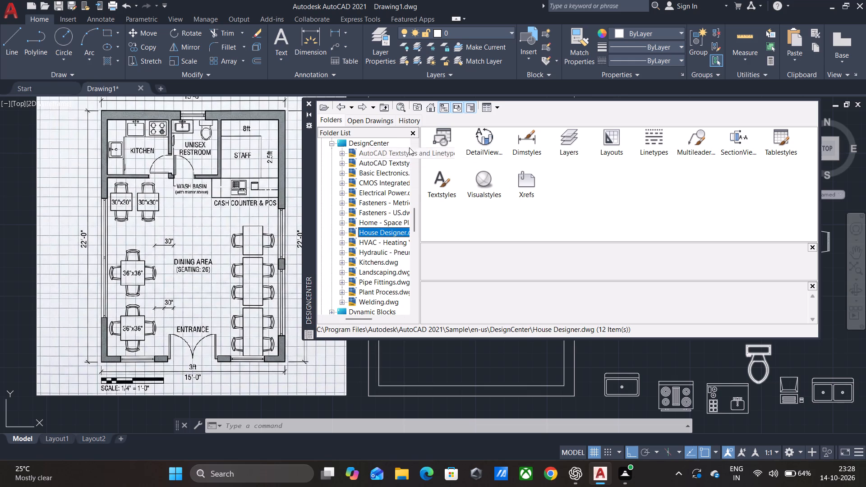
{"action": "left_click", "coordinate": [387, 163]}
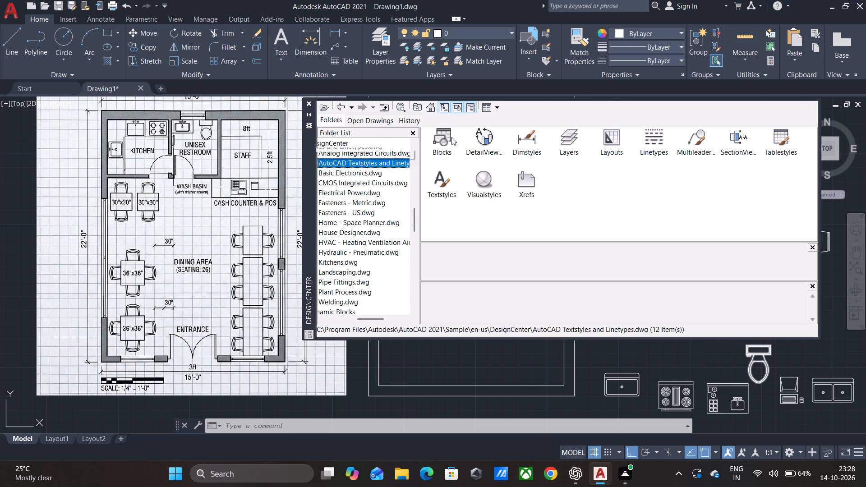
{"action": "double_click", "coordinate": [451, 137]}
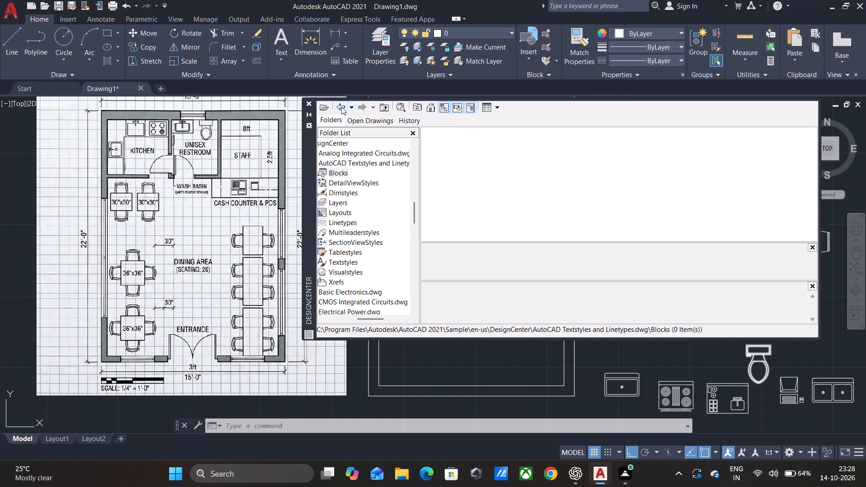
{"action": "left_click", "coordinate": [341, 107]}
{"action": "left_click", "coordinate": [337, 107]}
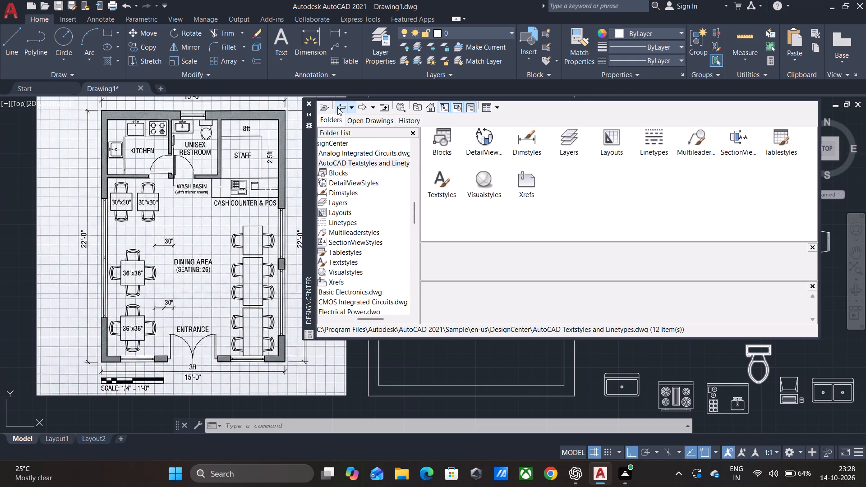
{"action": "left_click_drag", "start_coordinate": [372, 317], "coordinate": [363, 317]}
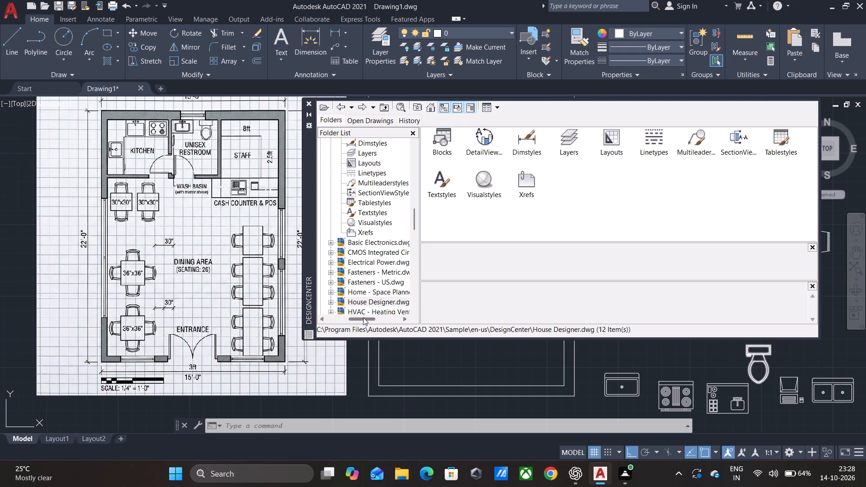
{"action": "left_click_drag", "start_coordinate": [363, 317], "coordinate": [363, 317]}
{"action": "scroll", "coordinate": [360, 217], "scroll_direction": "up", "scroll_amount": 2}
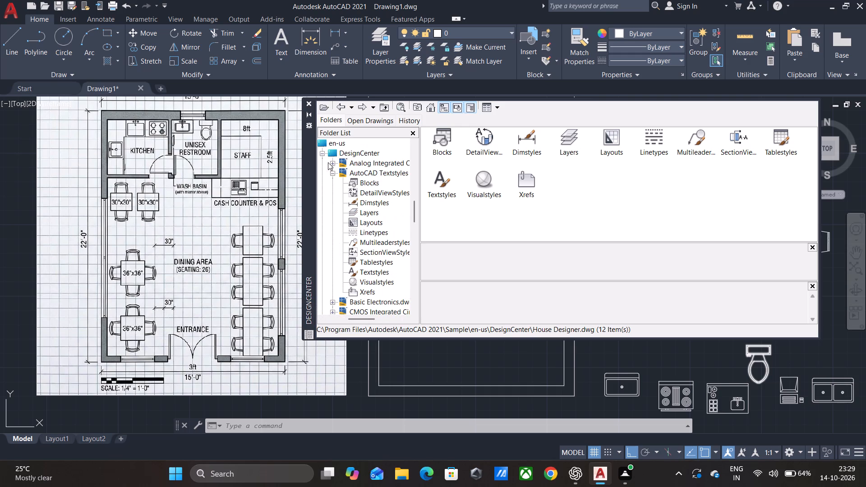
{"action": "left_click", "coordinate": [332, 172]}
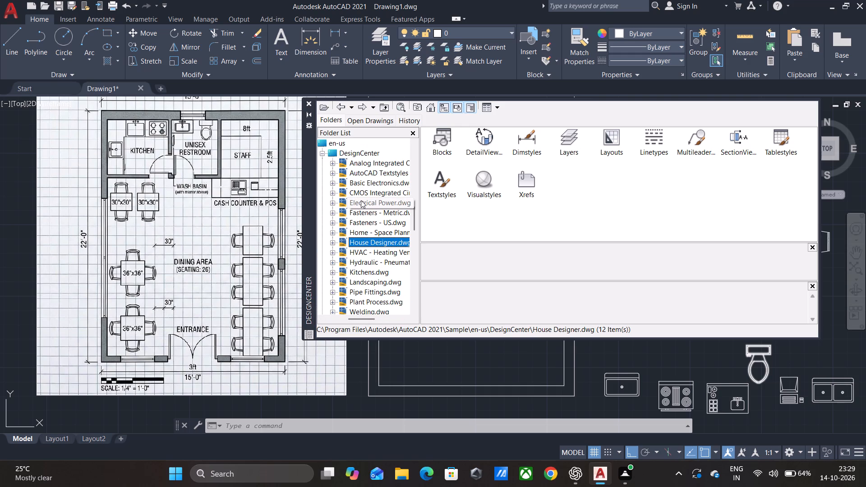
Examine the blocks in Fasteners - Metric.dwg and Hydraulic - Pneumatic.dwg for anything usable, and close DesignCenter.
{"action": "double_click", "coordinate": [358, 214]}
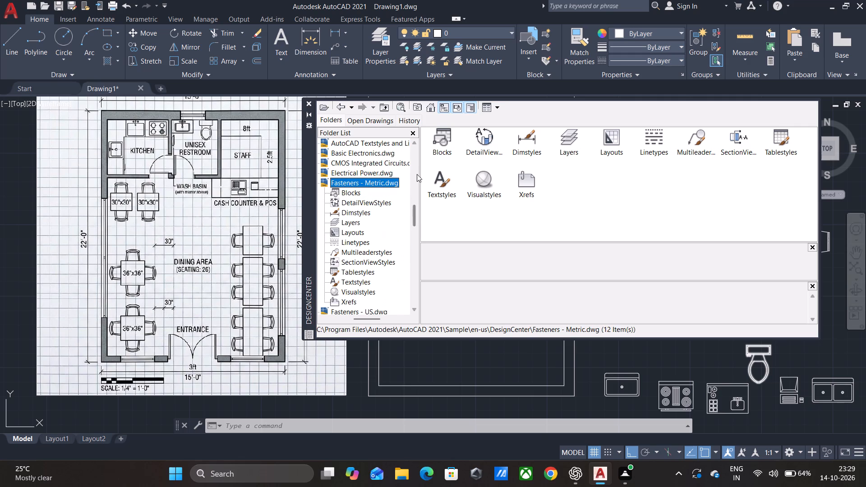
{"action": "double_click", "coordinate": [436, 136]}
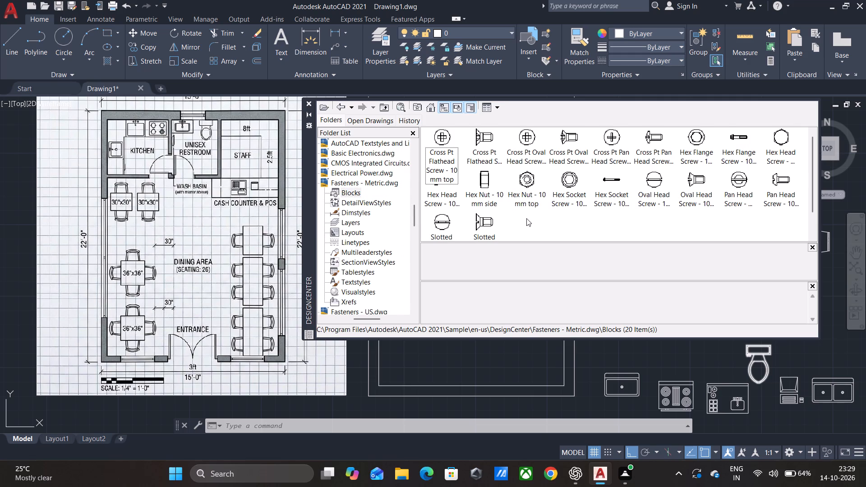
{"action": "left_click", "coordinate": [341, 107]}
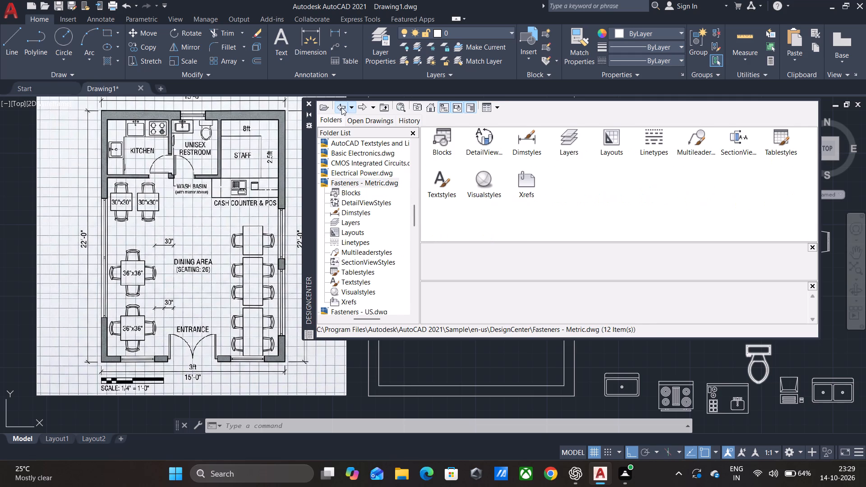
{"action": "left_click", "coordinate": [342, 107]}
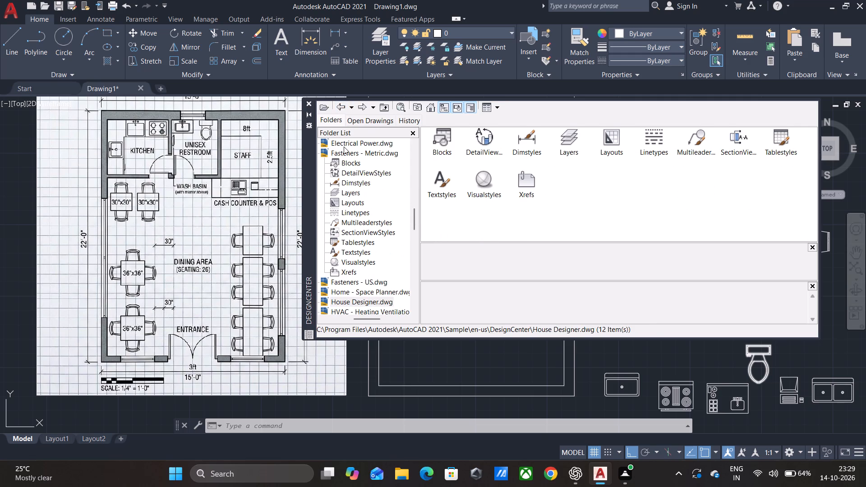
{"action": "scroll", "coordinate": [332, 157], "scroll_direction": "down", "scroll_amount": 1}
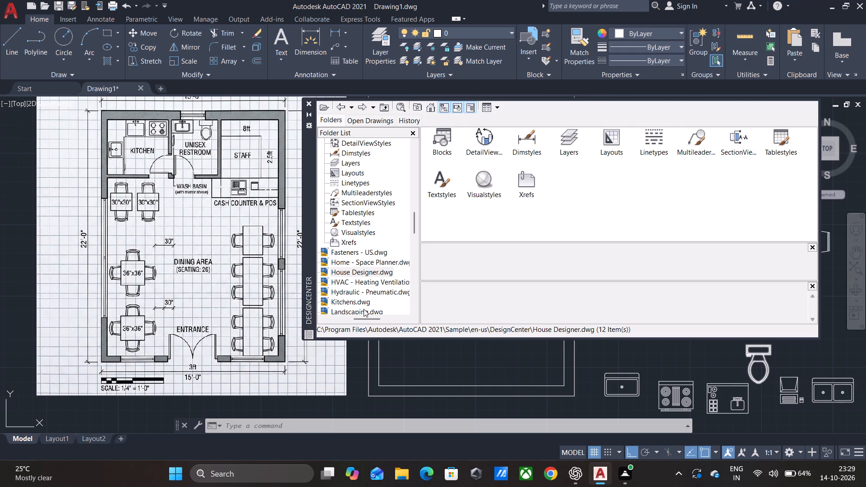
{"action": "left_click_drag", "start_coordinate": [367, 317], "coordinate": [356, 314]}
{"action": "scroll", "coordinate": [345, 214], "scroll_direction": "down", "scroll_amount": 1}
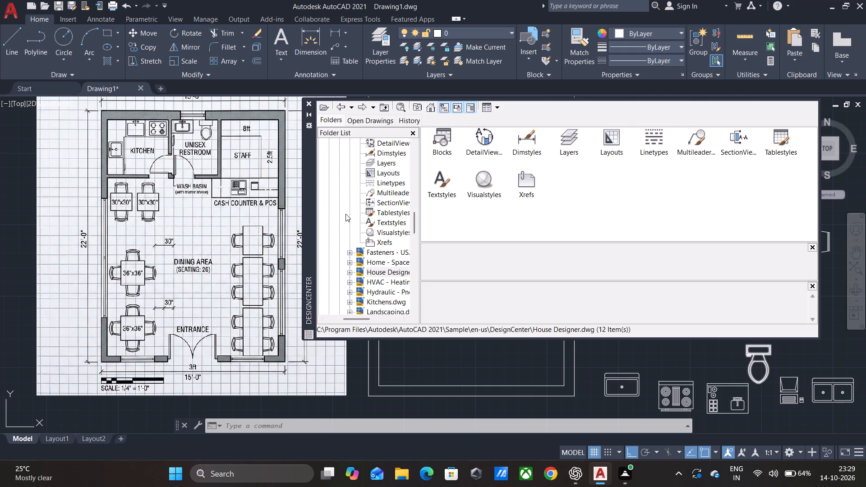
{"action": "scroll", "coordinate": [345, 214], "scroll_direction": "up", "scroll_amount": 3}
{"action": "left_click", "coordinate": [350, 184]}
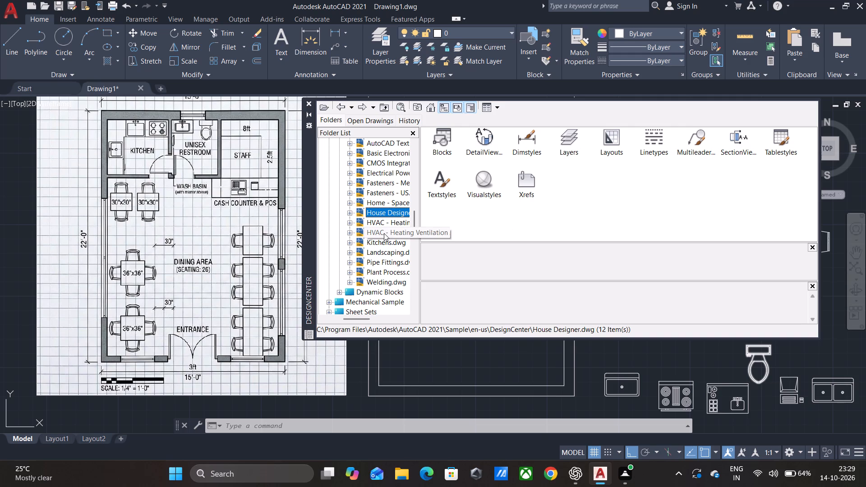
{"action": "double_click", "coordinate": [384, 233]}
{"action": "double_click", "coordinate": [444, 141]}
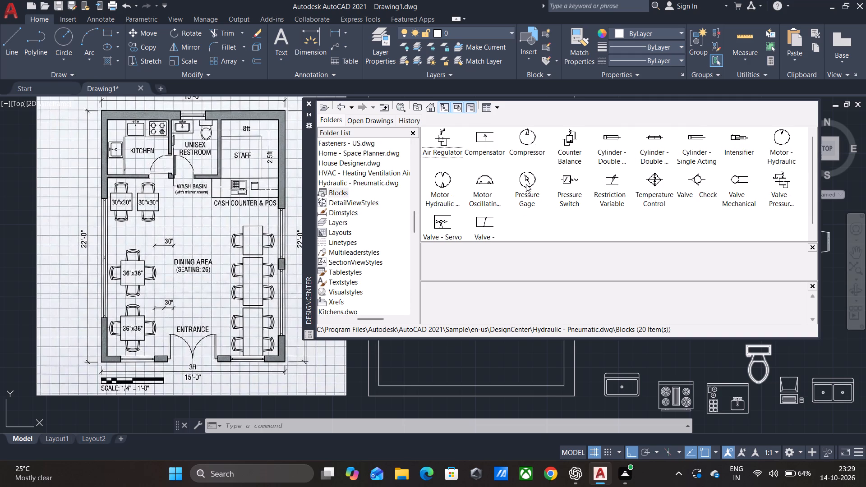
{"action": "left_click", "coordinate": [338, 106]}
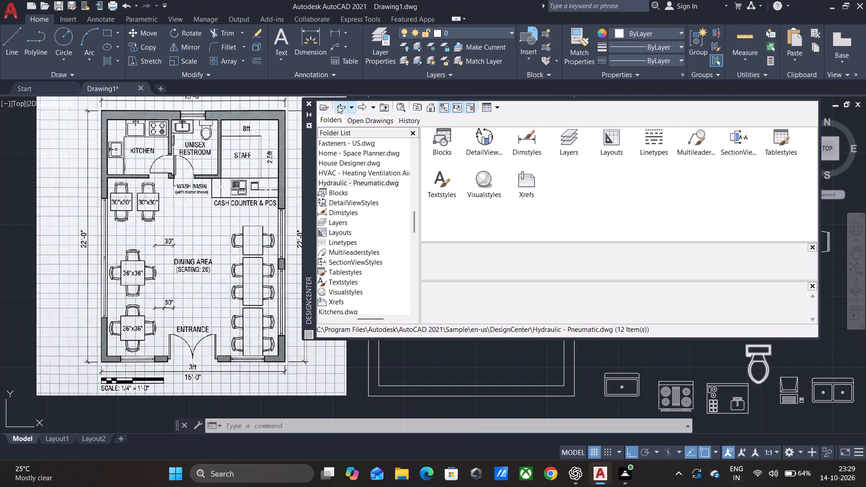
{"action": "left_click", "coordinate": [338, 106]}
{"action": "left_click", "coordinate": [309, 100]}
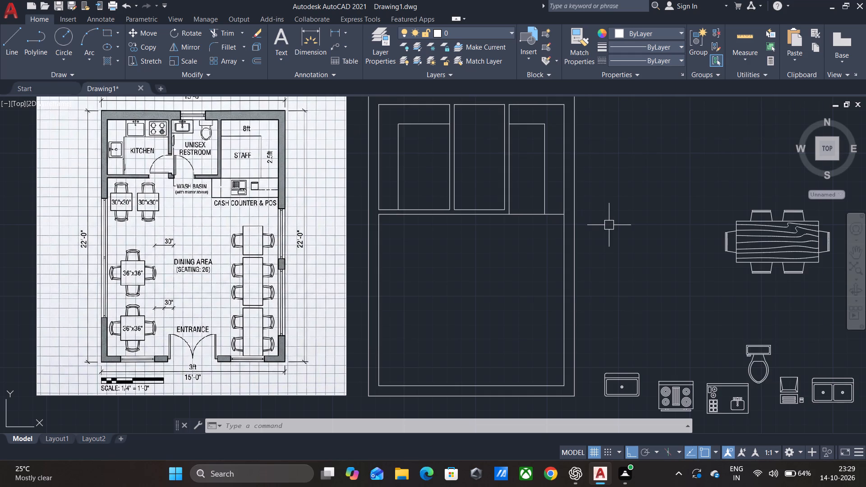
Review the gathered blocks against the plan and reference image, looking closely at the sink inside the Wet Bar block.
{"action": "middle_click_drag", "start_coordinate": [609, 225], "coordinate": [589, 232]}
{"action": "middle_click_drag", "start_coordinate": [611, 190], "coordinate": [608, 197]}
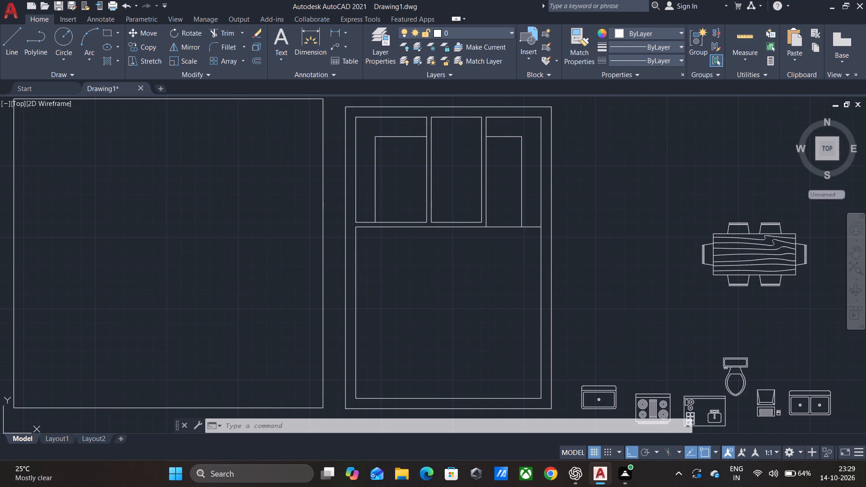
{"action": "middle_click_drag", "start_coordinate": [608, 197], "coordinate": [605, 206]}
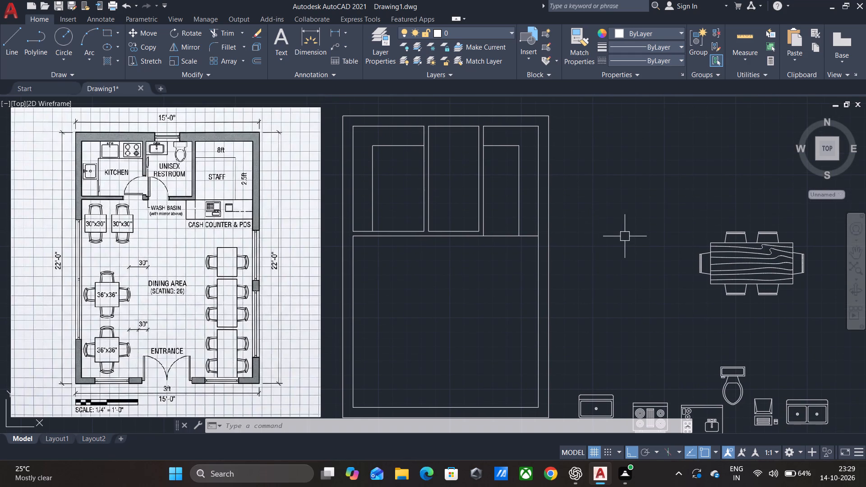
{"action": "middle_click_drag", "start_coordinate": [658, 285], "coordinate": [645, 248]}
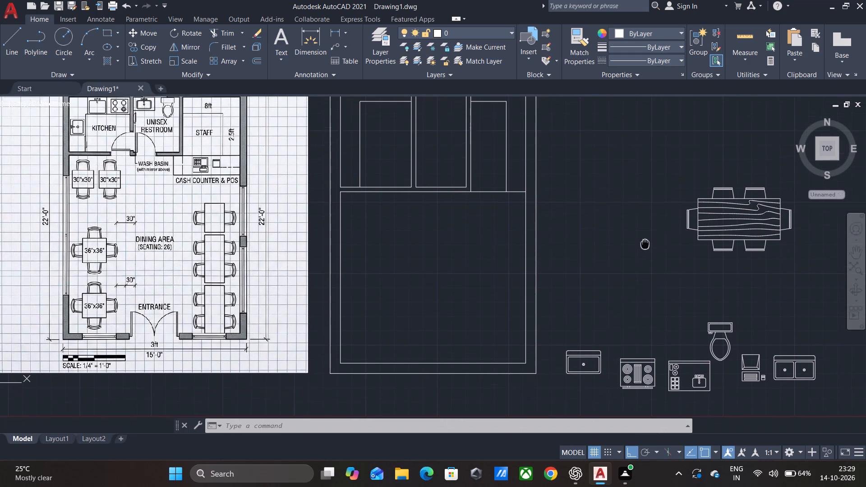
{"action": "middle_click_drag", "start_coordinate": [645, 248], "coordinate": [645, 250]}
{"action": "scroll", "coordinate": [696, 385], "scroll_direction": "up", "scroll_amount": 1}
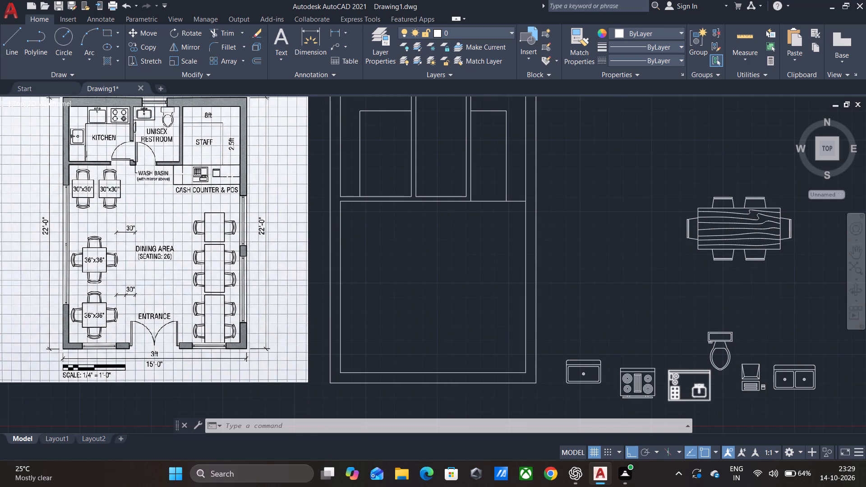
{"action": "scroll", "coordinate": [696, 385], "scroll_direction": "up", "scroll_amount": 1}
{"action": "left_click", "coordinate": [670, 383]}
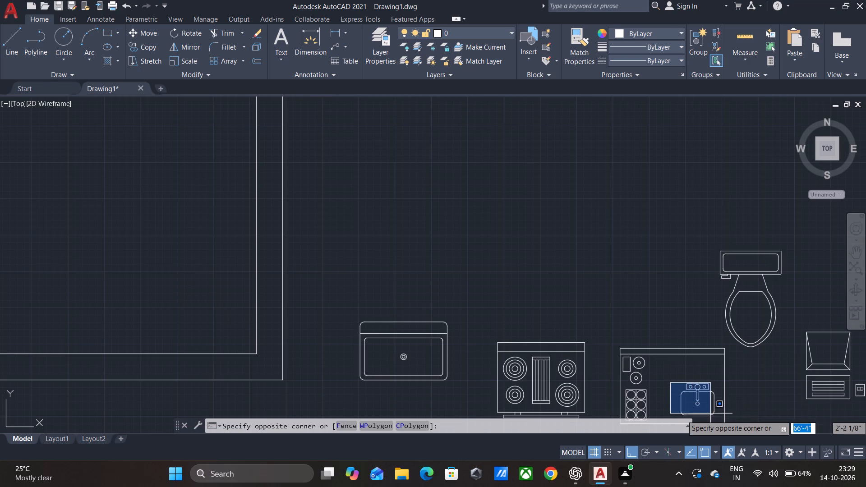
{"action": "left_click", "coordinate": [719, 416]}
{"action": "middle_click_drag", "start_coordinate": [739, 400], "coordinate": [723, 352]}
{"action": "scroll", "coordinate": [723, 352], "scroll_direction": "down", "scroll_amount": 2}
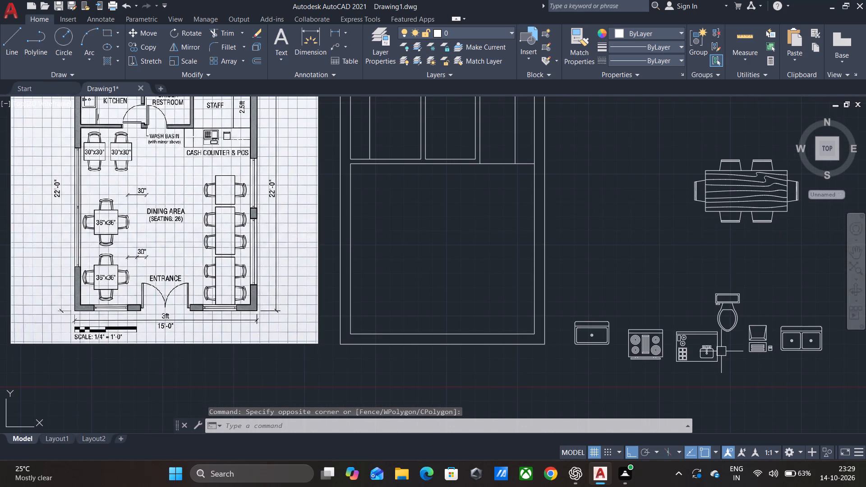
{"action": "middle_click_drag", "start_coordinate": [615, 225], "coordinate": [613, 239]}
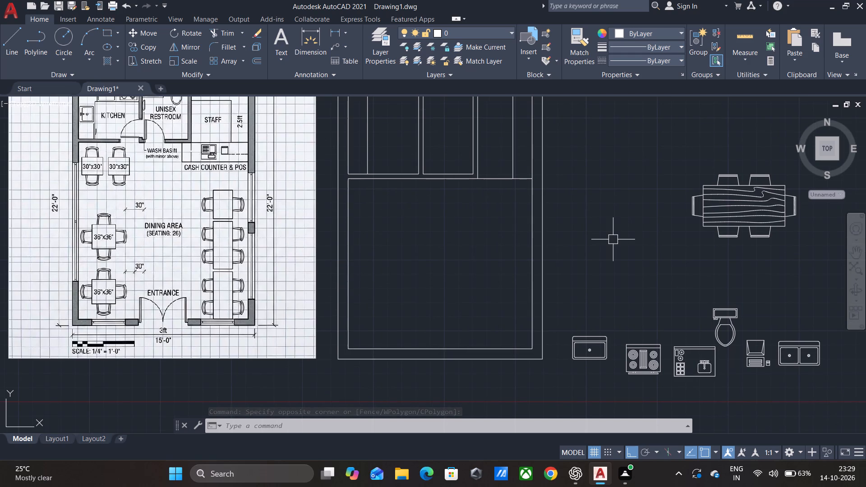
{"action": "scroll", "coordinate": [613, 239], "scroll_direction": "down", "scroll_amount": 1}
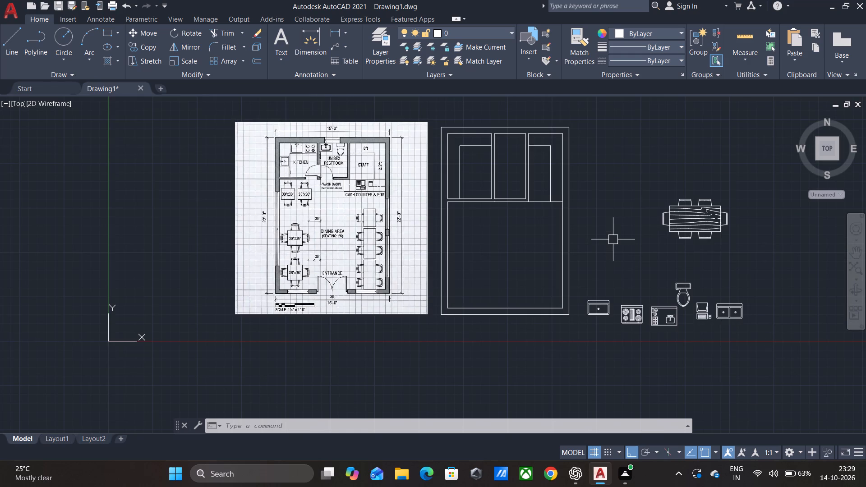
Move the stove block straight up from the row of gathered blocks to the open area above and beside the dining table.
{"action": "scroll", "coordinate": [613, 239], "scroll_direction": "up", "scroll_amount": 1}
{"action": "middle_click_drag", "start_coordinate": [613, 239], "coordinate": [606, 198]}
{"action": "middle_click_drag", "start_coordinate": [606, 198], "coordinate": [609, 272]}
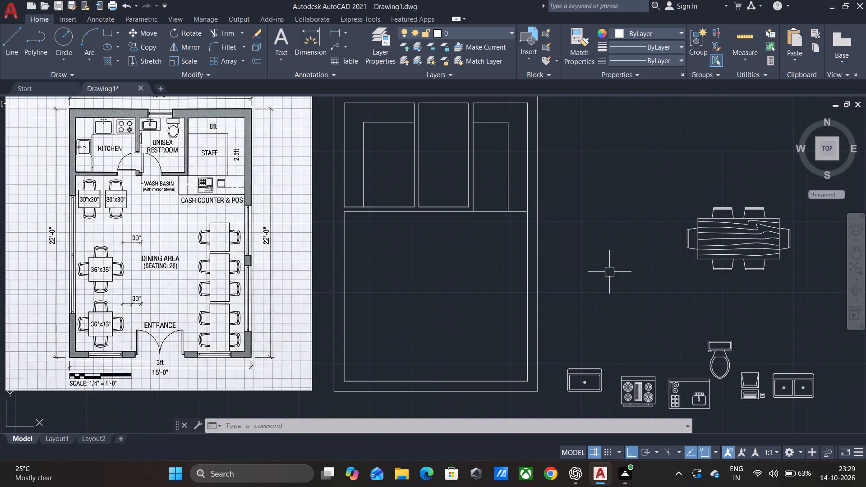
{"action": "middle_click_drag", "start_coordinate": [609, 259], "coordinate": [608, 239]}
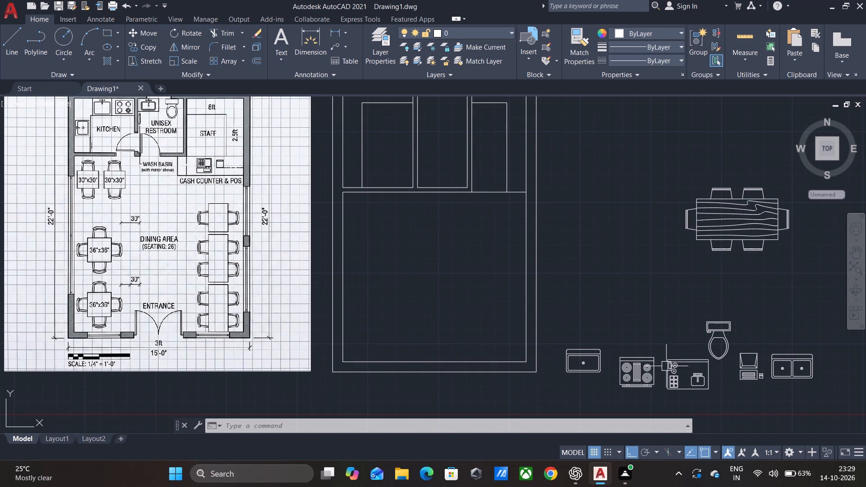
{"action": "left_click_drag", "start_coordinate": [658, 395], "coordinate": [653, 390]}
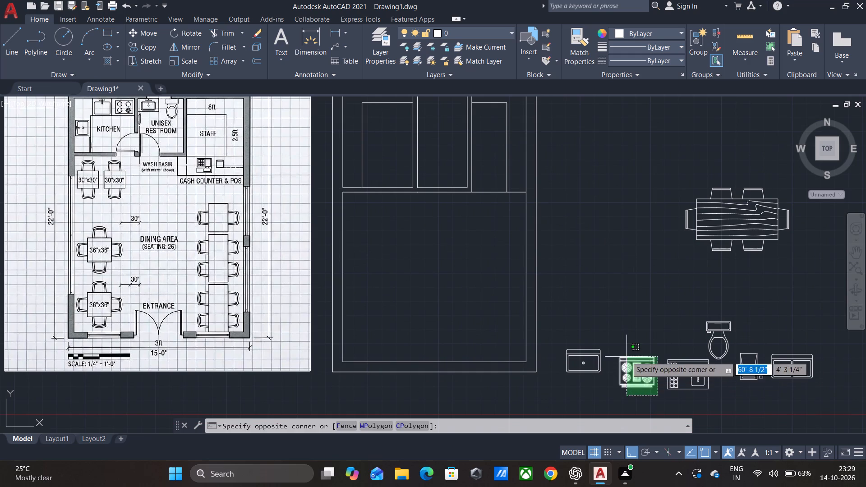
{"action": "left_click", "coordinate": [615, 351]}
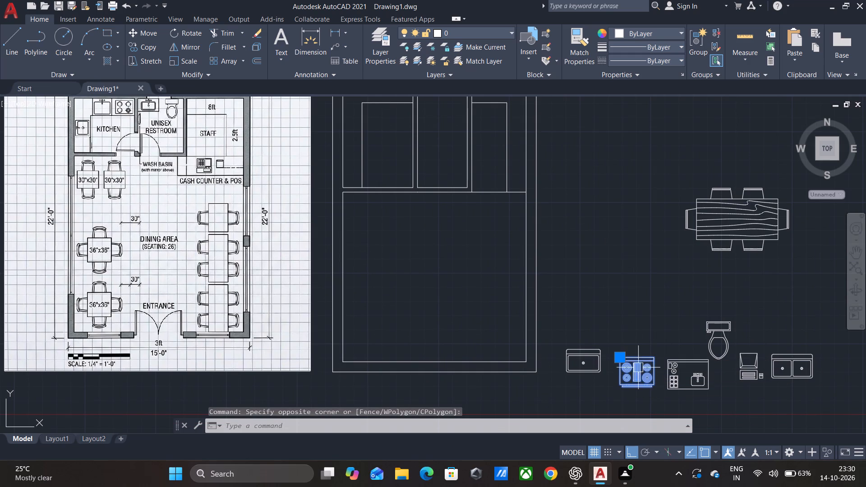
{"action": "key", "text": "m"}
{"action": "key", "text": "Return"}
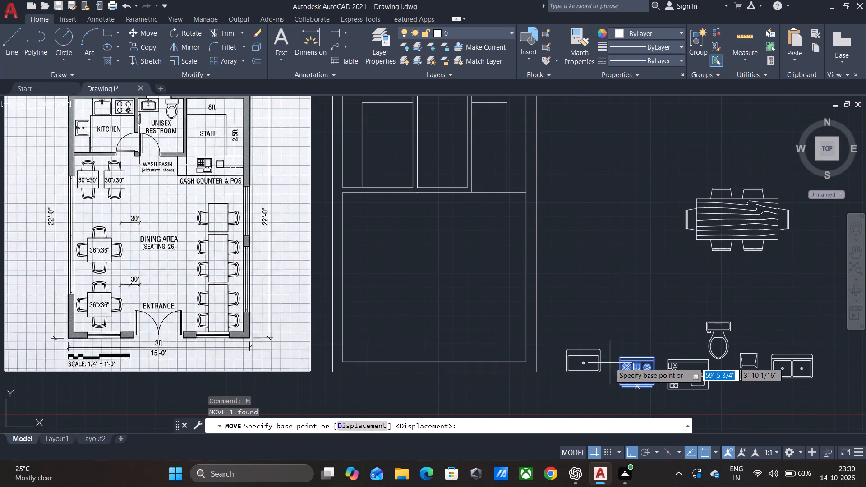
{"action": "left_click_drag", "start_coordinate": [620, 356], "coordinate": [621, 352]}
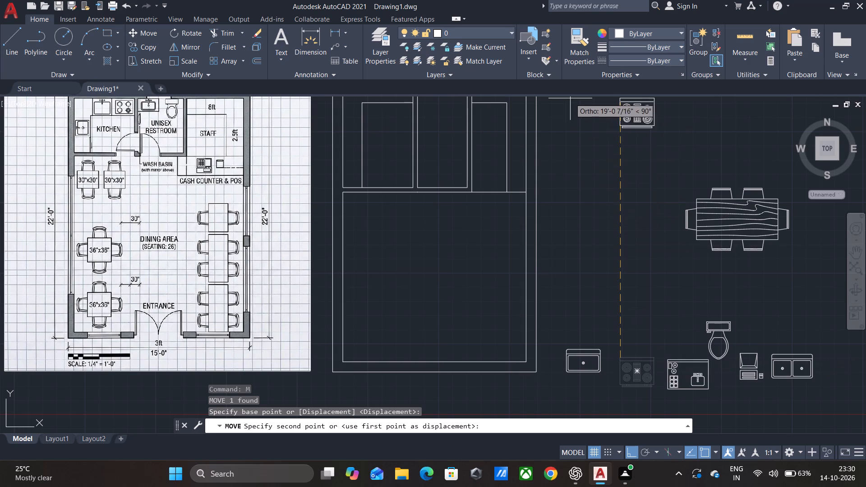
{"action": "left_click", "coordinate": [568, 120]}
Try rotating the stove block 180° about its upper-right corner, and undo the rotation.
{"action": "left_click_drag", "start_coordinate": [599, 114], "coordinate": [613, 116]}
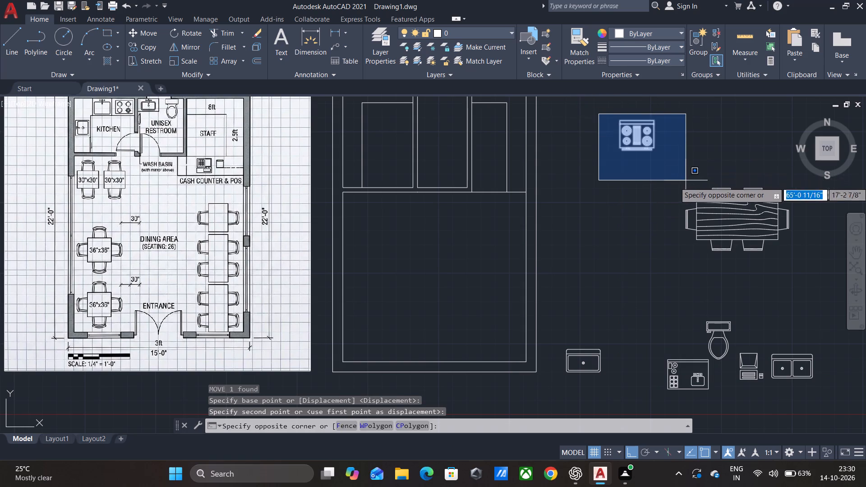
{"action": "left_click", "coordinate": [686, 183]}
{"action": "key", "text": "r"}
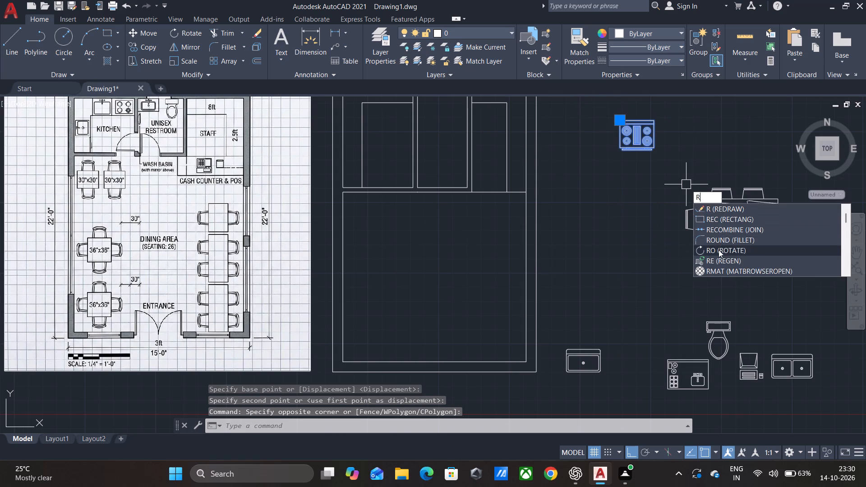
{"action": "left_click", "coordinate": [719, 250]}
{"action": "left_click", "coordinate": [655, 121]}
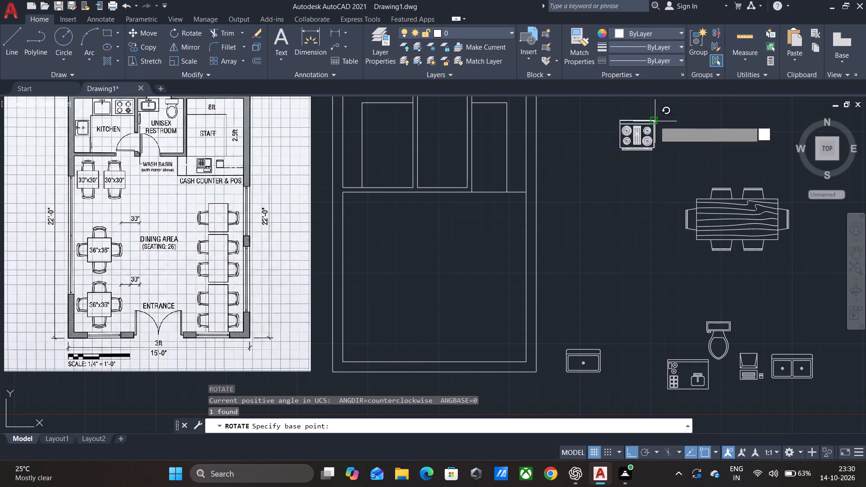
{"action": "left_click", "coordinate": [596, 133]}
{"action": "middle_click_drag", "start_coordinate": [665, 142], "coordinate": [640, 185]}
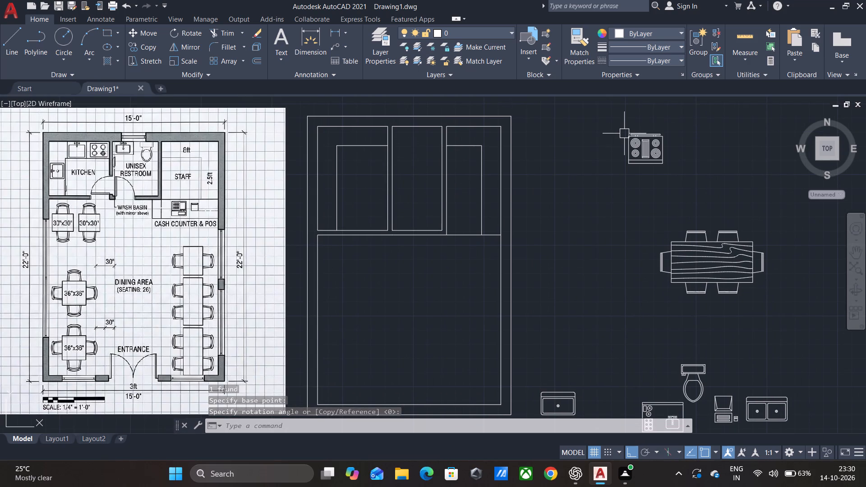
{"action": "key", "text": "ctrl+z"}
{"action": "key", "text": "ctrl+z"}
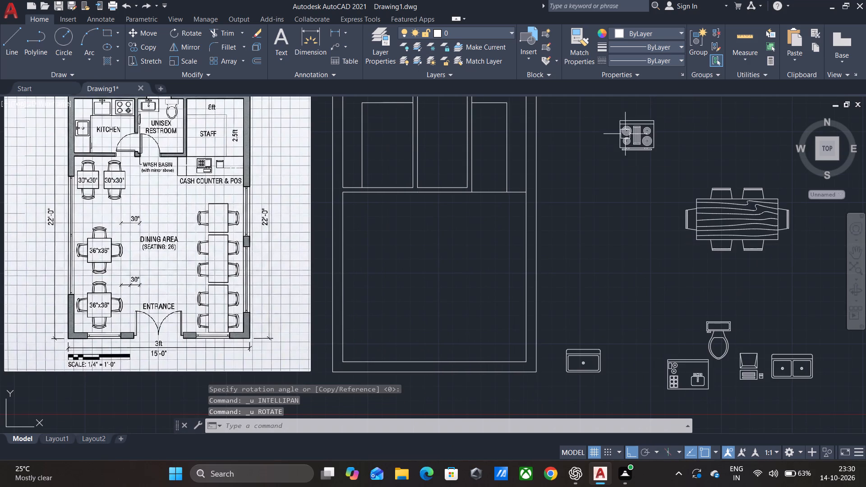
Scale the stove block down to roughly two-thirds of its size about its upper-left corner.
{"action": "middle_click_drag", "start_coordinate": [675, 120], "coordinate": [671, 152]}
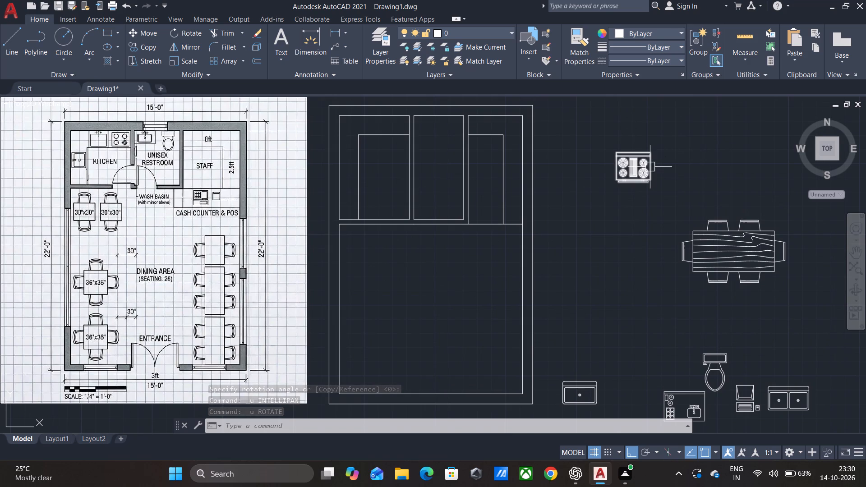
{"action": "left_click", "coordinate": [684, 195]}
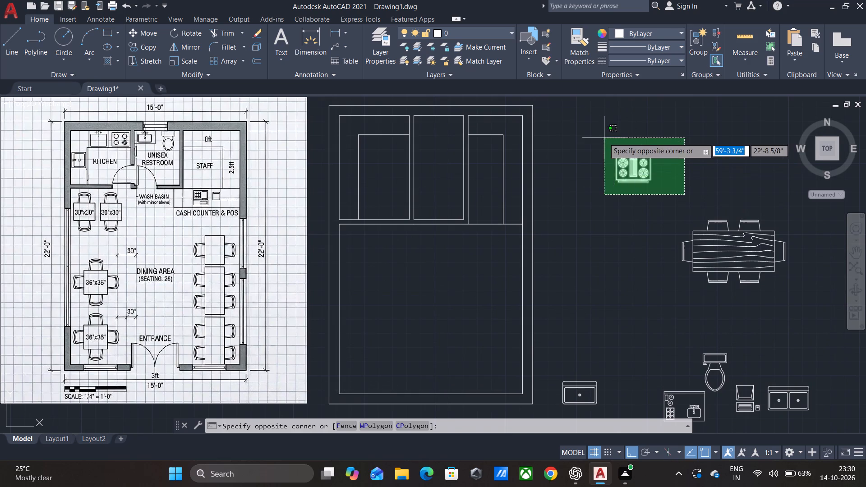
{"action": "left_click", "coordinate": [604, 138]}
{"action": "left_click", "coordinate": [190, 59]}
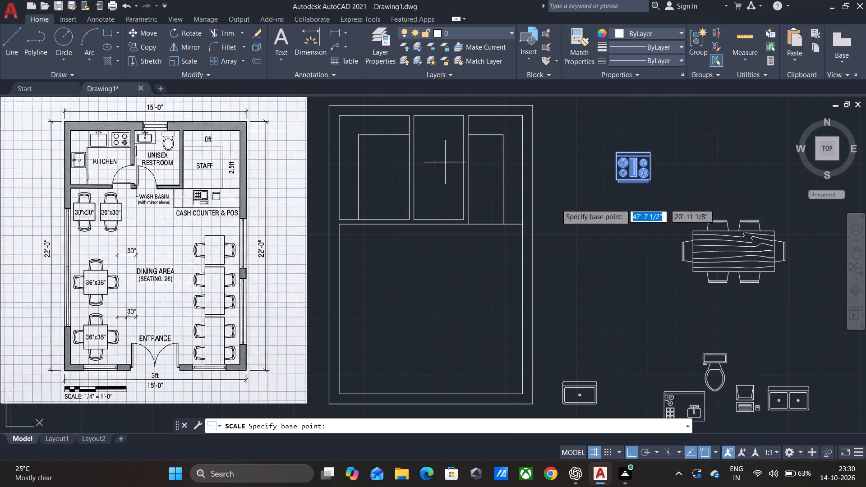
{"action": "left_click", "coordinate": [617, 153]}
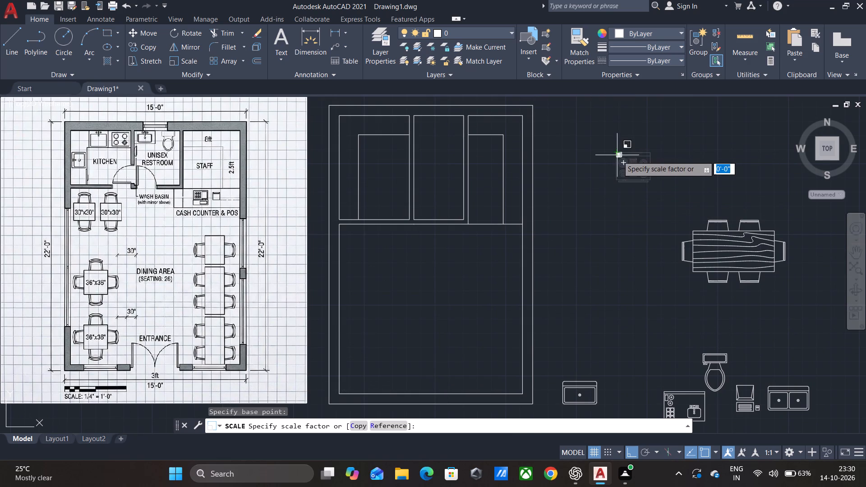
{"action": "left_click", "coordinate": [620, 163]}
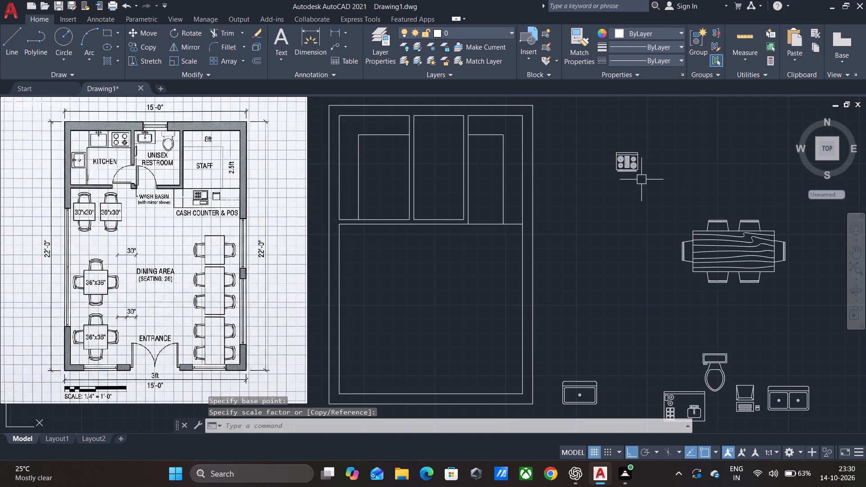
{"action": "key", "text": "Escape"}
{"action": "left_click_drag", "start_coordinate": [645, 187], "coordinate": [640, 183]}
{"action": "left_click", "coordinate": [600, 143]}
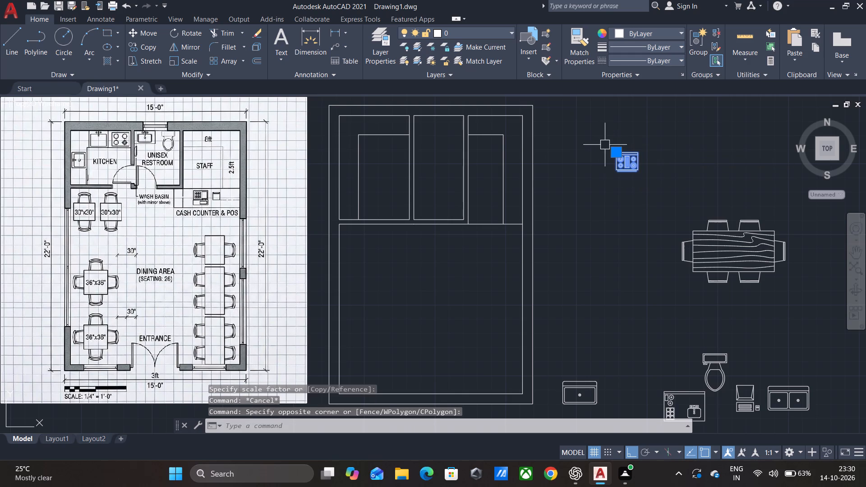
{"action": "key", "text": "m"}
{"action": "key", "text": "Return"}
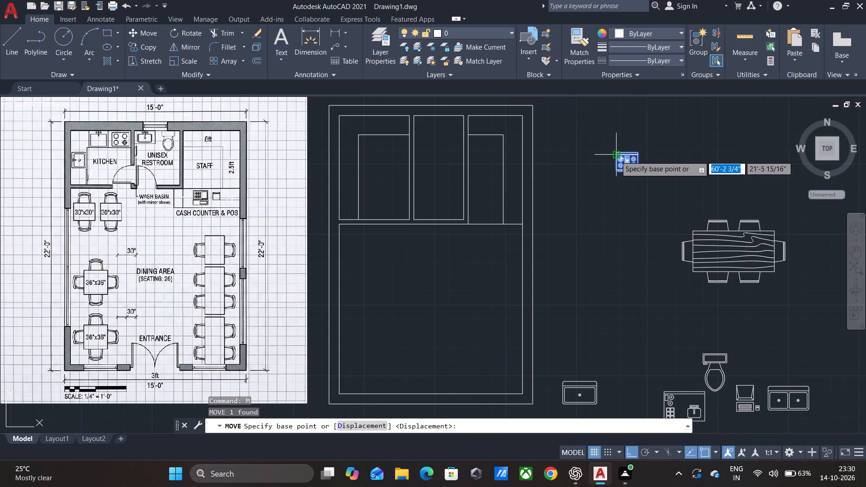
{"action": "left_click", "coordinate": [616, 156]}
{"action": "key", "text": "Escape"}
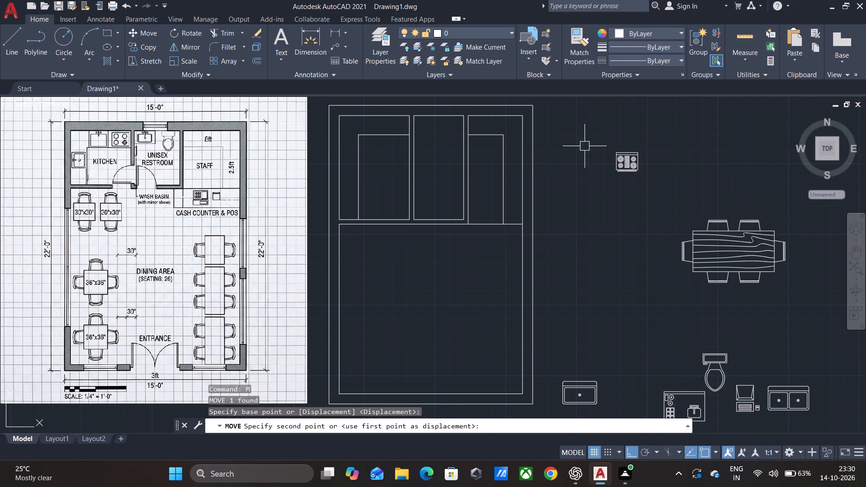
Move the reduced stove by its upper-right corner to the kitchen's inner upper-right corner, using polar tracking instead of ortho.
{"action": "left_click", "coordinate": [623, 160]}
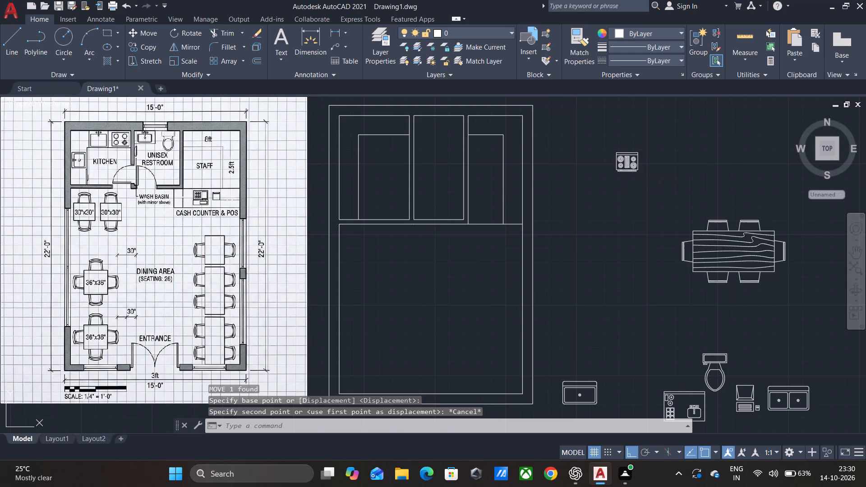
{"action": "key", "text": "m"}
{"action": "key", "text": "Return"}
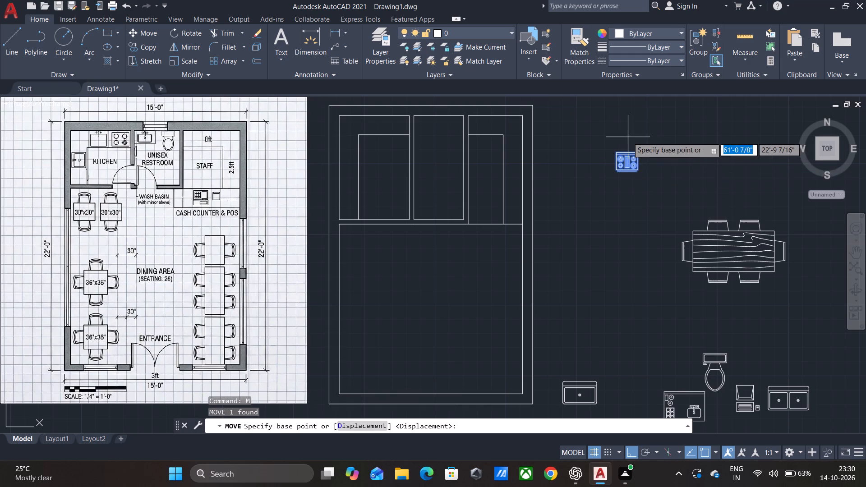
{"action": "scroll", "coordinate": [628, 137], "scroll_direction": "up", "scroll_amount": 2}
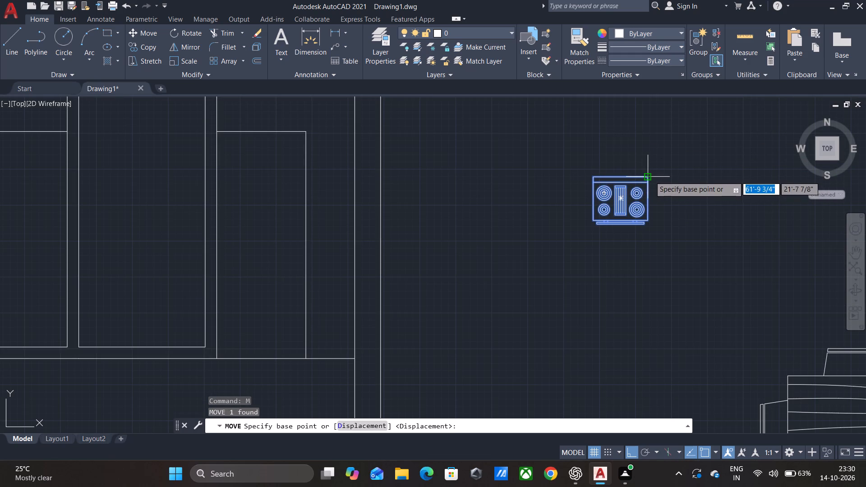
{"action": "left_click", "coordinate": [650, 176]}
{"action": "scroll", "coordinate": [652, 175], "scroll_direction": "down", "scroll_amount": 2}
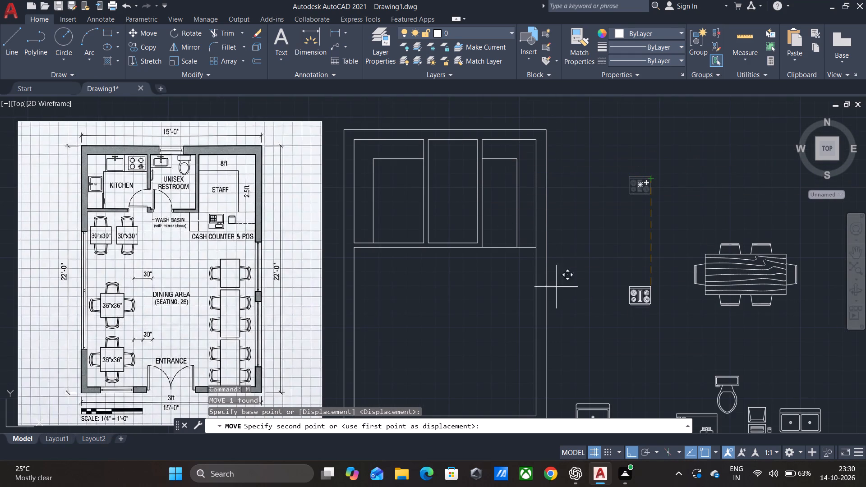
{"action": "left_click", "coordinate": [649, 449]}
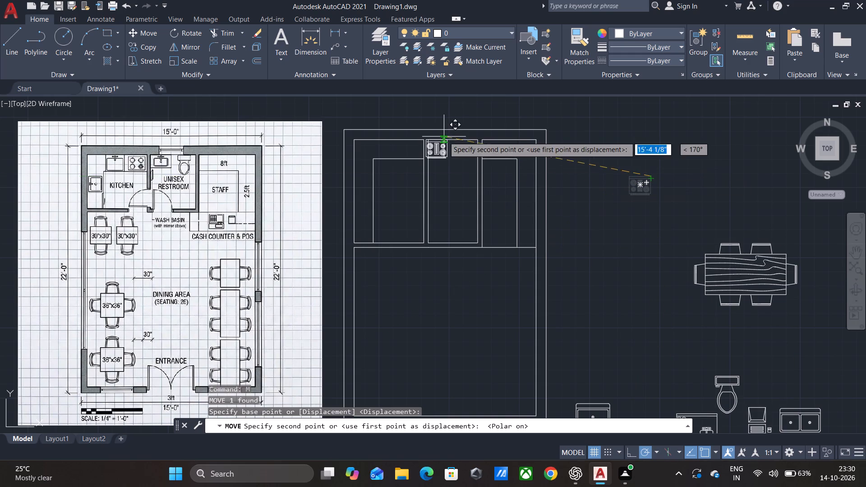
{"action": "scroll", "coordinate": [421, 138], "scroll_direction": "up", "scroll_amount": 2}
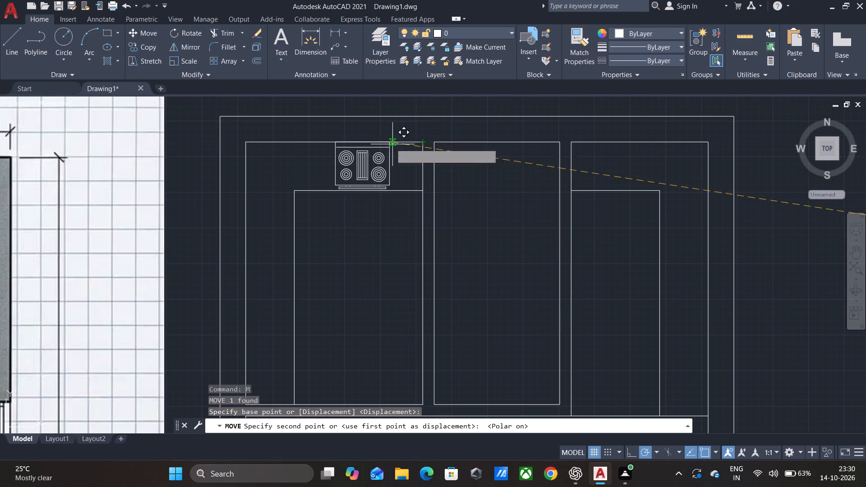
{"action": "left_click", "coordinate": [419, 142]}
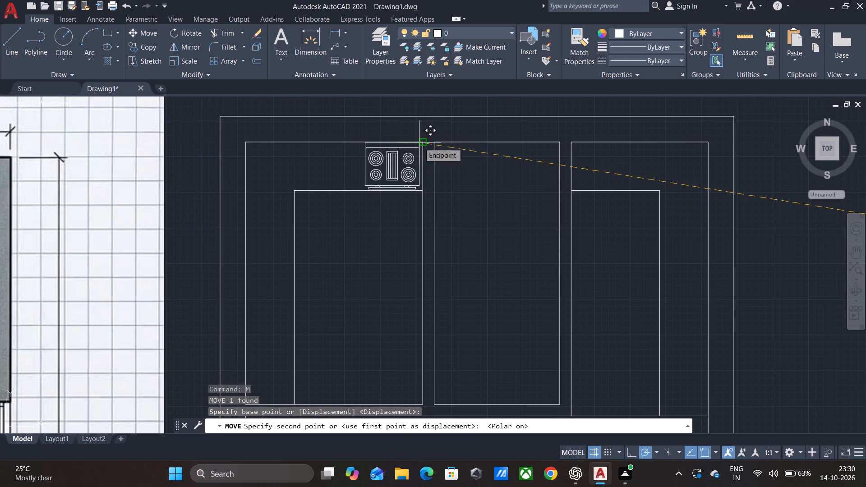
{"action": "scroll", "coordinate": [490, 131], "scroll_direction": "down", "scroll_amount": 1}
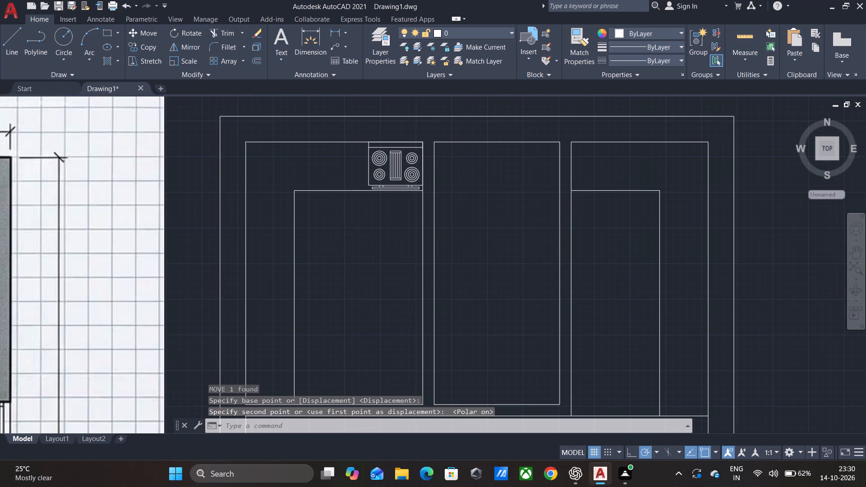
{"action": "scroll", "coordinate": [490, 131], "scroll_direction": "down", "scroll_amount": 1}
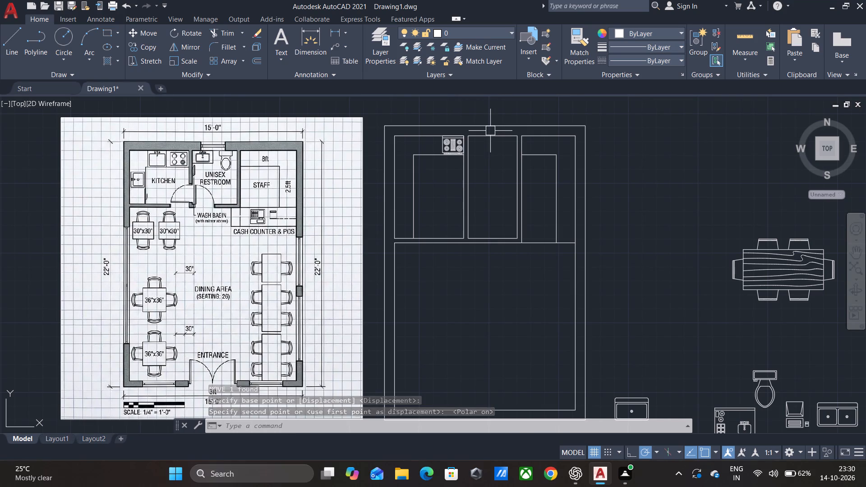
{"action": "key", "text": "Escape"}
Explode the Wet Bar block in the row of gathered blocks into separate objects.
{"action": "middle_click_drag", "start_coordinate": [501, 161], "coordinate": [484, 140]}
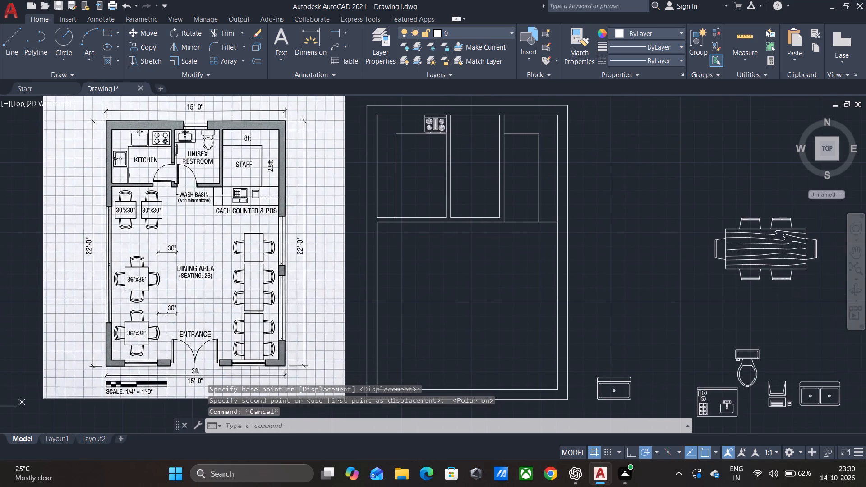
{"action": "middle_click_drag", "start_coordinate": [613, 288], "coordinate": [569, 224]}
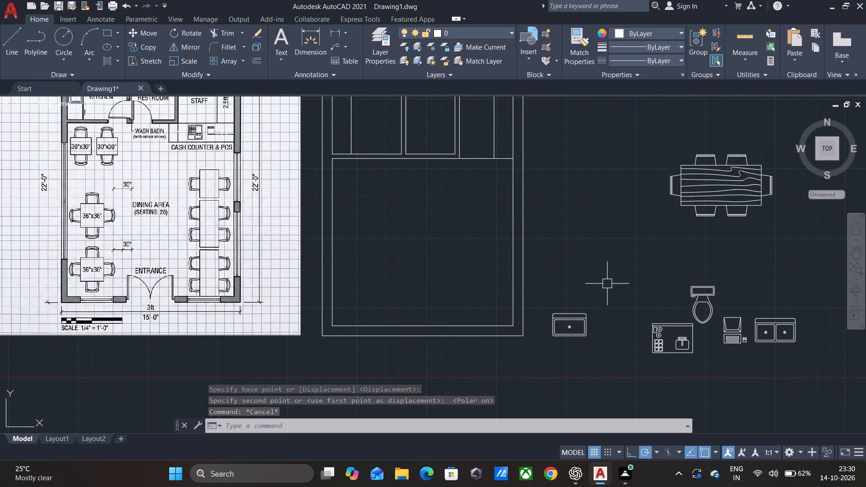
{"action": "middle_click_drag", "start_coordinate": [608, 284], "coordinate": [589, 174]}
{"action": "scroll", "coordinate": [705, 229], "scroll_direction": "up", "scroll_amount": 1}
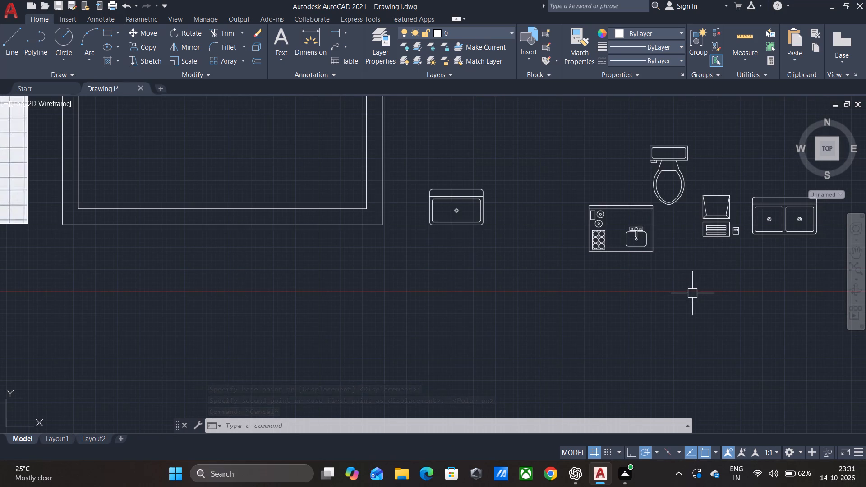
{"action": "left_click_drag", "start_coordinate": [676, 274], "coordinate": [673, 270]}
{"action": "left_click", "coordinate": [586, 211]}
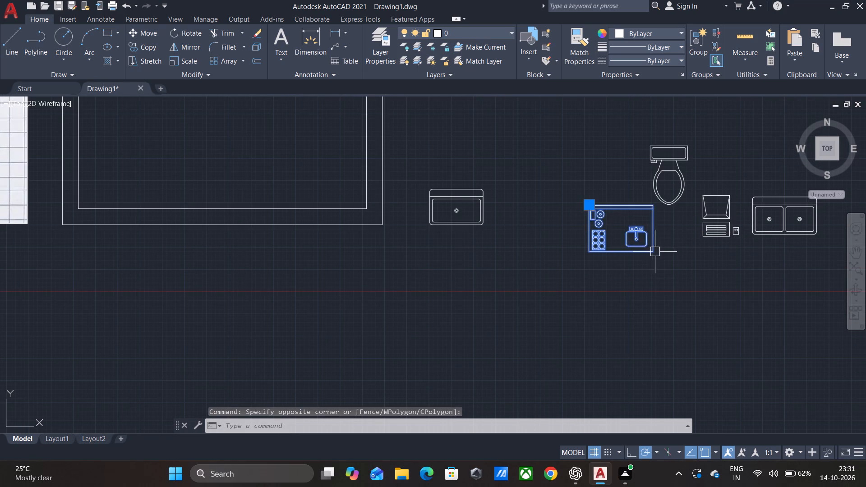
{"action": "key", "text": "e"}
{"action": "key", "text": "x"}
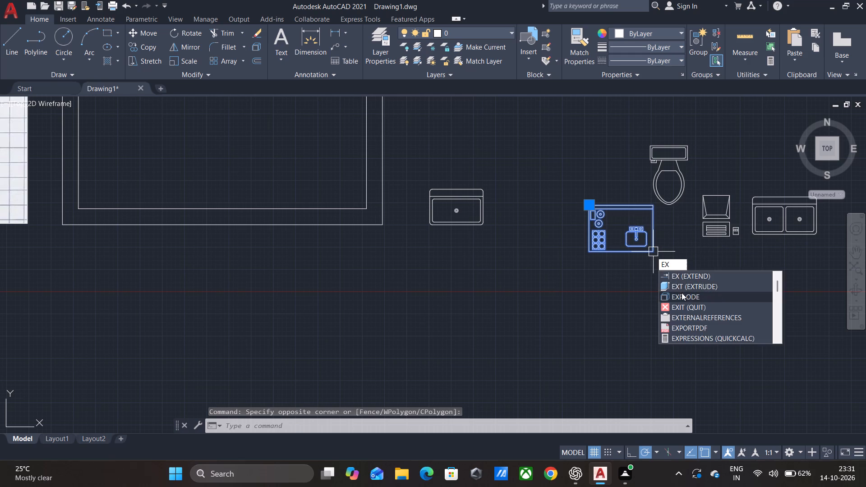
{"action": "left_click", "coordinate": [682, 294]}
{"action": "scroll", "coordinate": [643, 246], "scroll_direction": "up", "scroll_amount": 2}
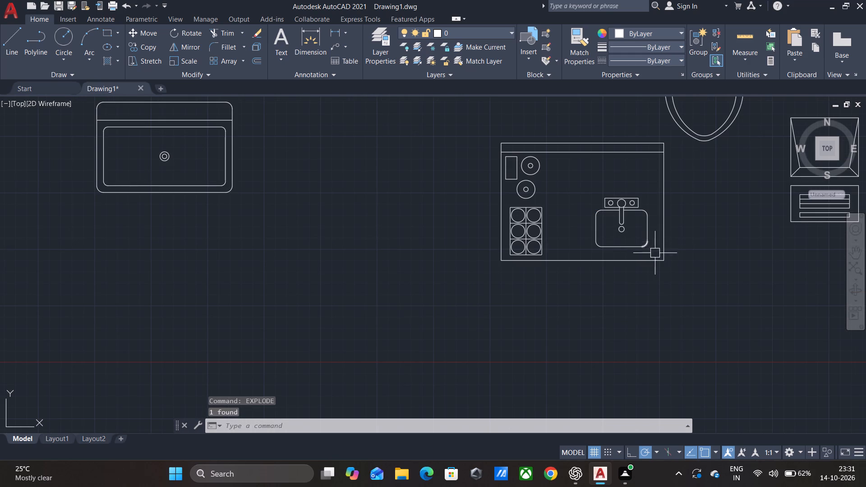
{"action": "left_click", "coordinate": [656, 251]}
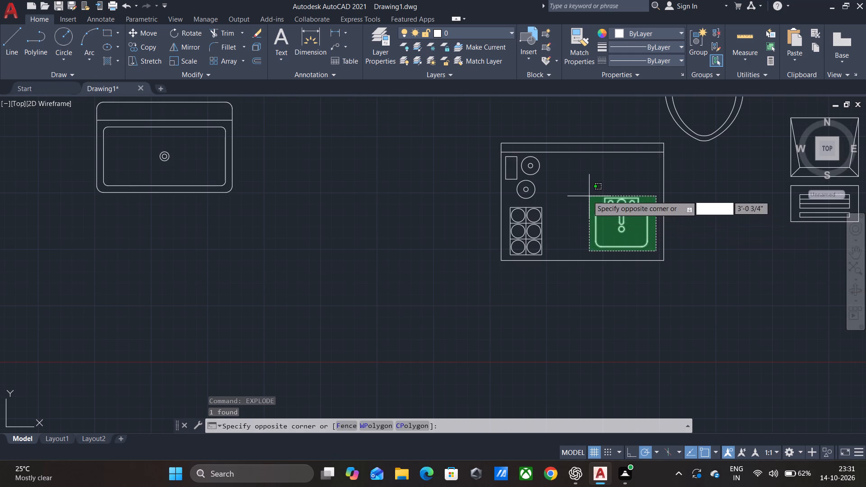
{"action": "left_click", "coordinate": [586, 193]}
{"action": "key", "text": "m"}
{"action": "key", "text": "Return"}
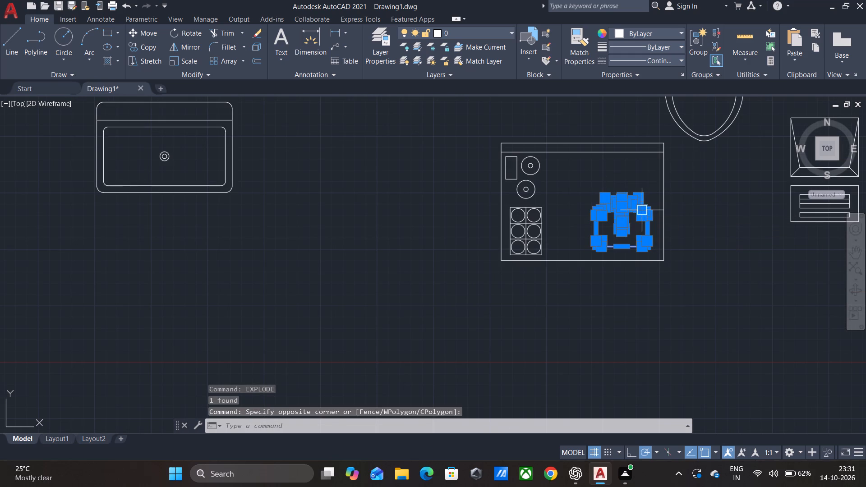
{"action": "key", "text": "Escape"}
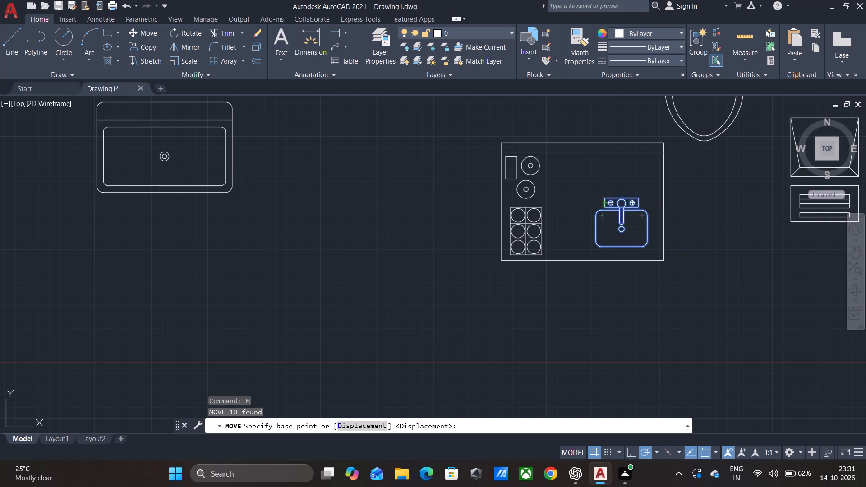
Copy the exploded Wet Bar's sink with its faucet into the open space between the counter and the single-basin sink block.
{"action": "left_click", "coordinate": [590, 193]}
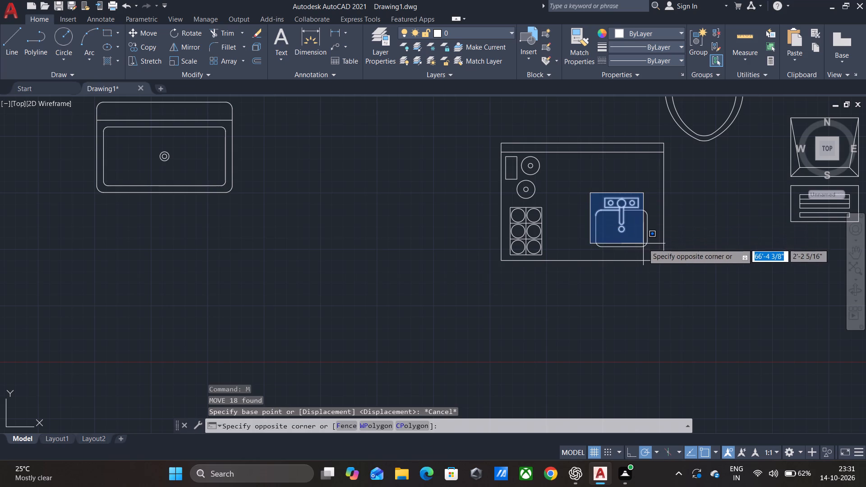
{"action": "left_click", "coordinate": [650, 249]}
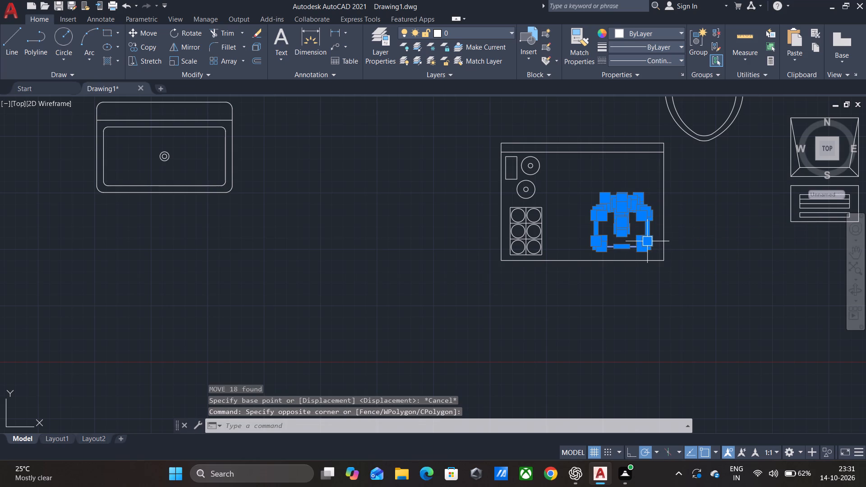
{"action": "key", "text": "c"}
{"action": "left_click", "coordinate": [673, 269]}
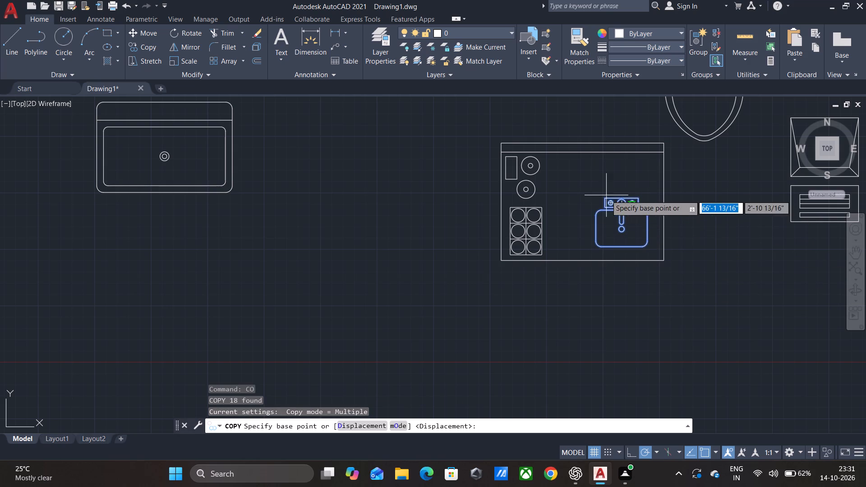
{"action": "left_click", "coordinate": [607, 198]}
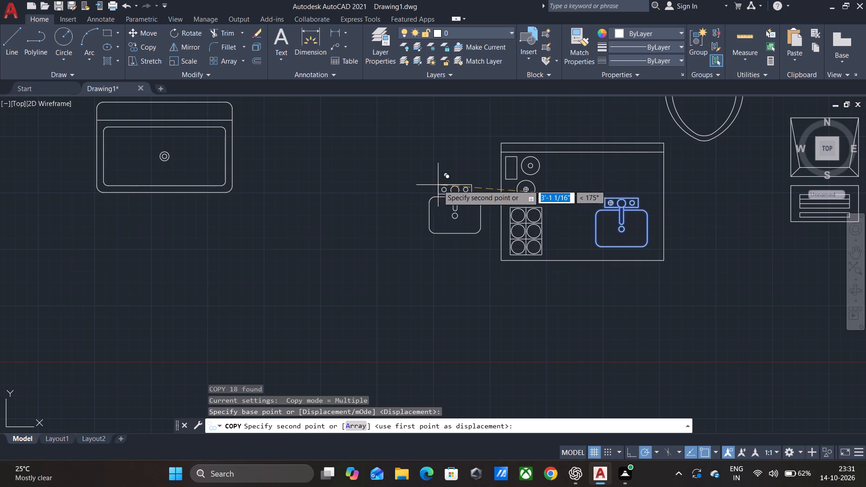
{"action": "left_click", "coordinate": [396, 179]}
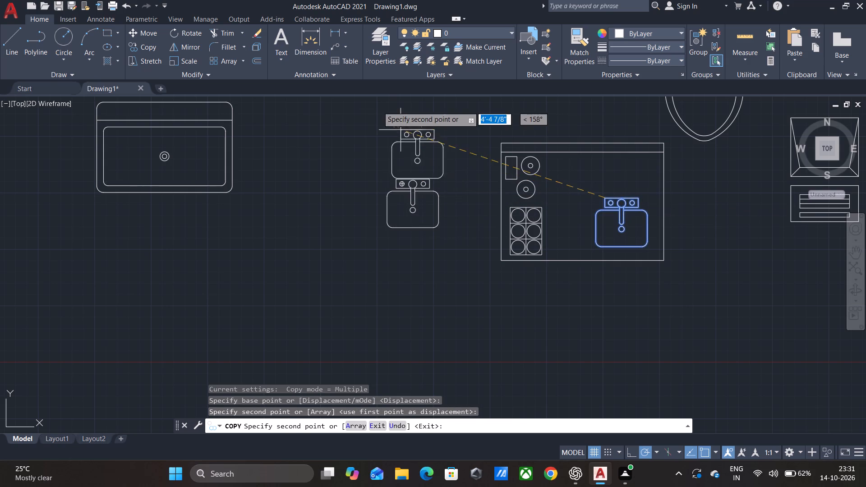
{"action": "key", "text": "Escape"}
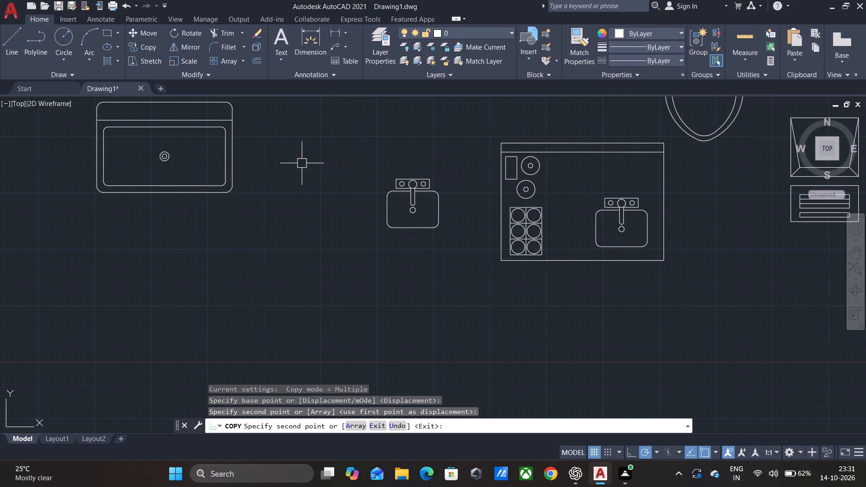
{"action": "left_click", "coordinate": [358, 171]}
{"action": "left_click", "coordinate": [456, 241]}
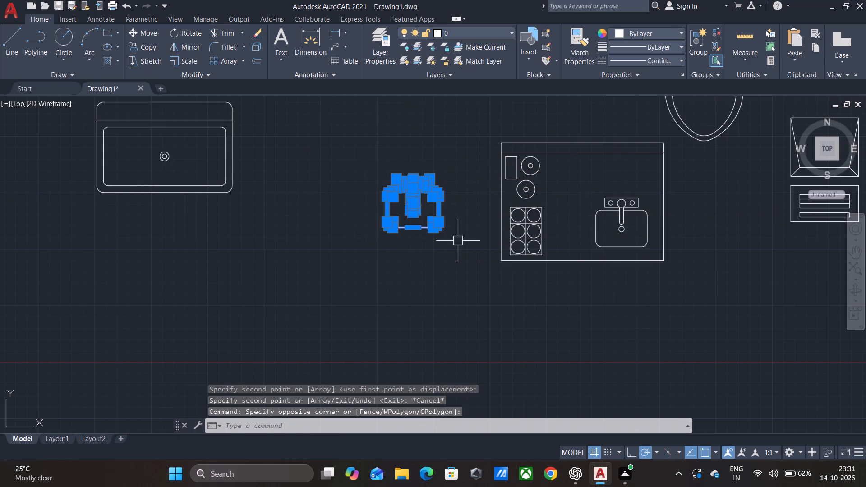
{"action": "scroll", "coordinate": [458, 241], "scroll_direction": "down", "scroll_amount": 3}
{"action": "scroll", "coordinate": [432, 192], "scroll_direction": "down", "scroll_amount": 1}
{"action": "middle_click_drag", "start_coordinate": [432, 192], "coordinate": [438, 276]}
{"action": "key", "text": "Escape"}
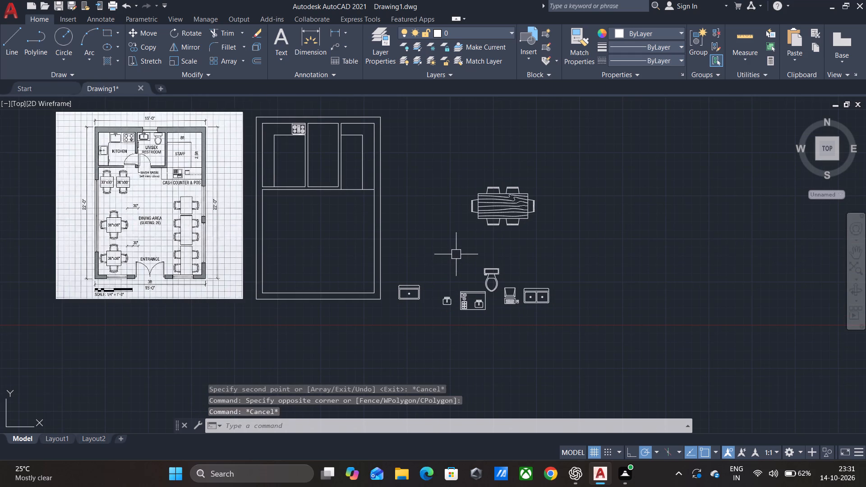
Copy the loose sink by its faucet plate's upper-right corner onto the kitchen's inner top wall line, to the left of the stove.
{"action": "scroll", "coordinate": [455, 272], "scroll_direction": "up", "scroll_amount": 2}
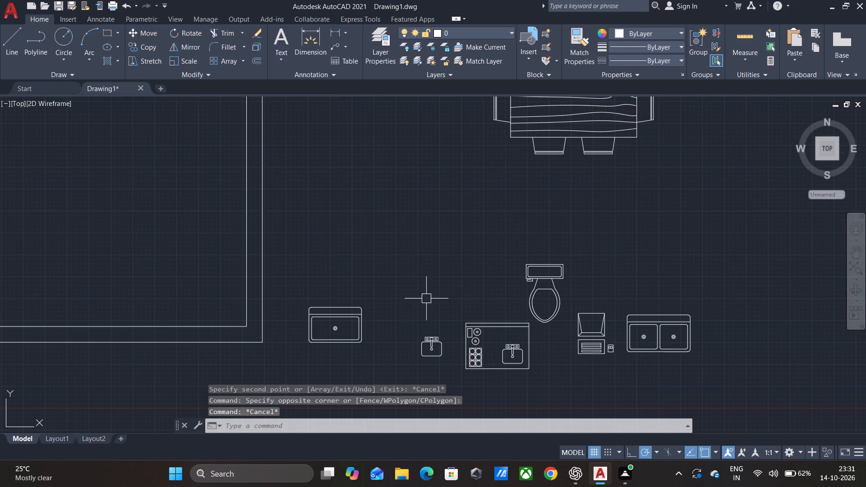
{"action": "middle_click_drag", "start_coordinate": [412, 336], "coordinate": [412, 268]}
{"action": "scroll", "coordinate": [412, 336], "scroll_direction": "up", "scroll_amount": 1}
{"action": "left_click_drag", "start_coordinate": [391, 263], "coordinate": [423, 270]}
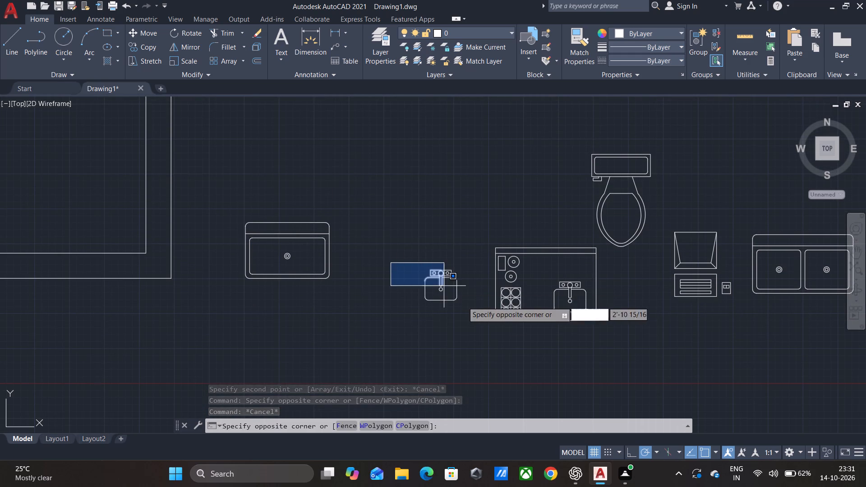
{"action": "left_click", "coordinate": [471, 318]}
{"action": "key", "text": "m"}
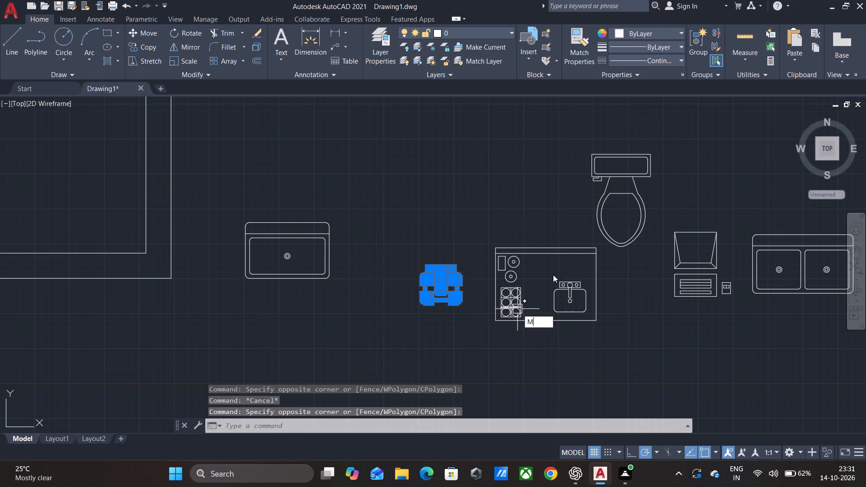
{"action": "key", "text": "BackSpace"}
{"action": "key", "text": "c"}
{"action": "left_click", "coordinate": [548, 345]}
{"action": "scroll", "coordinate": [413, 239], "scroll_direction": "up", "scroll_amount": 3}
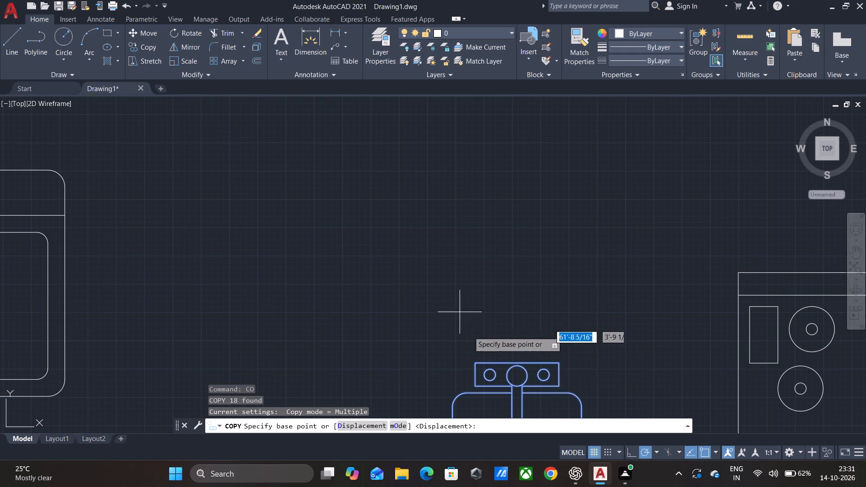
{"action": "left_click", "coordinate": [556, 365]}
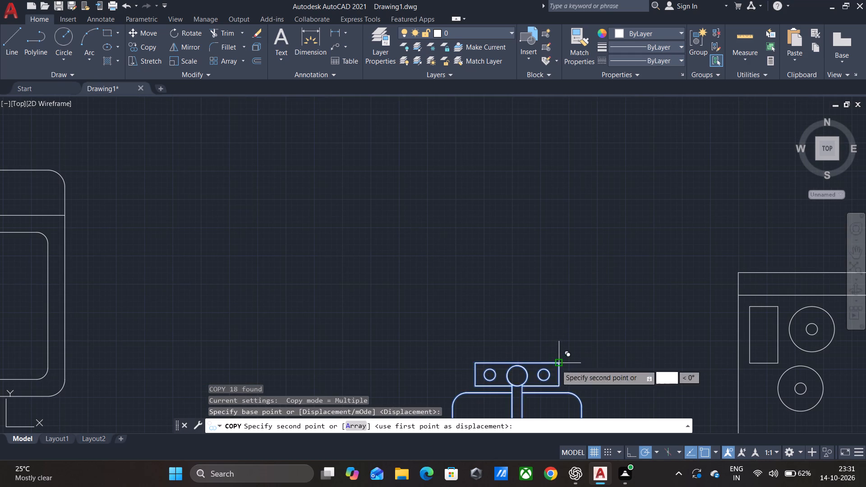
{"action": "scroll", "coordinate": [561, 331], "scroll_direction": "down", "scroll_amount": 3}
{"action": "scroll", "coordinate": [486, 268], "scroll_direction": "down", "scroll_amount": 2}
{"action": "middle_click_drag", "start_coordinate": [486, 268], "coordinate": [557, 374]}
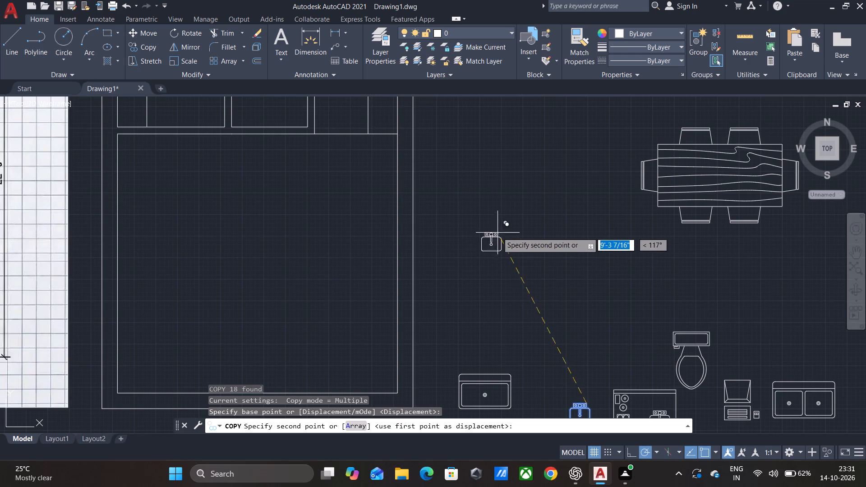
{"action": "middle_click_drag", "start_coordinate": [497, 232], "coordinate": [594, 385]}
{"action": "middle_click_drag", "start_coordinate": [298, 184], "coordinate": [298, 184]}
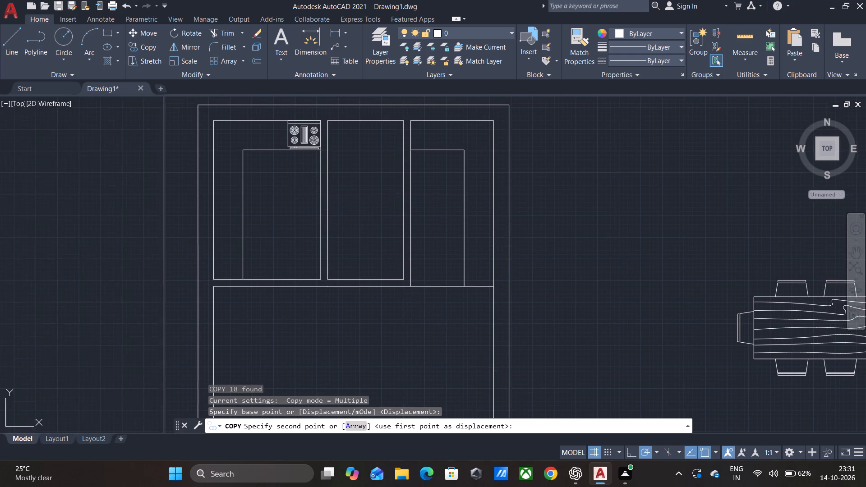
{"action": "middle_click_drag", "start_coordinate": [298, 184], "coordinate": [532, 303]}
{"action": "scroll", "coordinate": [479, 279], "scroll_direction": "up", "scroll_amount": 1}
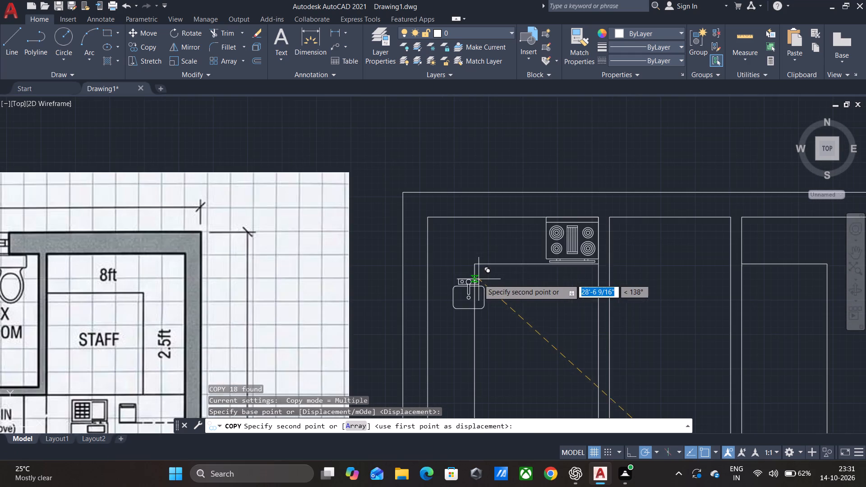
{"action": "left_click", "coordinate": [505, 217]}
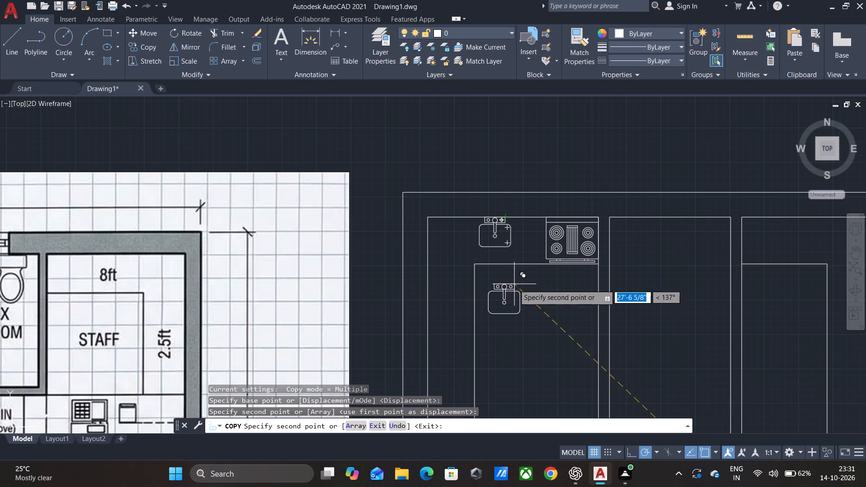
Place another copy of the sink in the empty dining area just below the kitchen and restroom.
{"action": "middle_click_drag", "start_coordinate": [515, 285], "coordinate": [528, 240]}
{"action": "scroll", "coordinate": [530, 248], "scroll_direction": "down", "scroll_amount": 1}
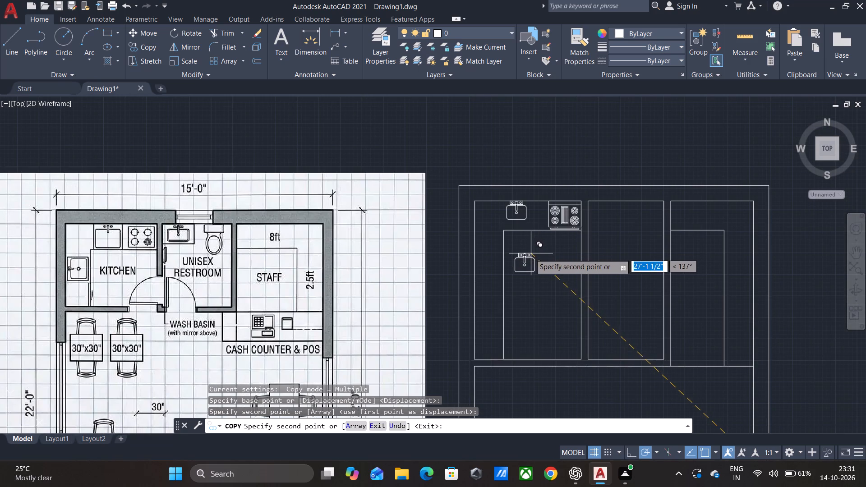
{"action": "middle_click_drag", "start_coordinate": [530, 254], "coordinate": [537, 207]}
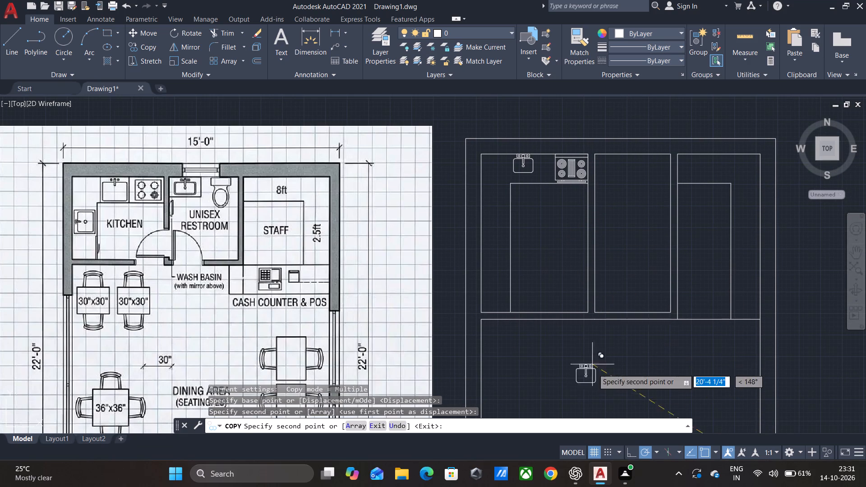
{"action": "left_click", "coordinate": [589, 370]}
{"action": "key", "text": "Escape"}
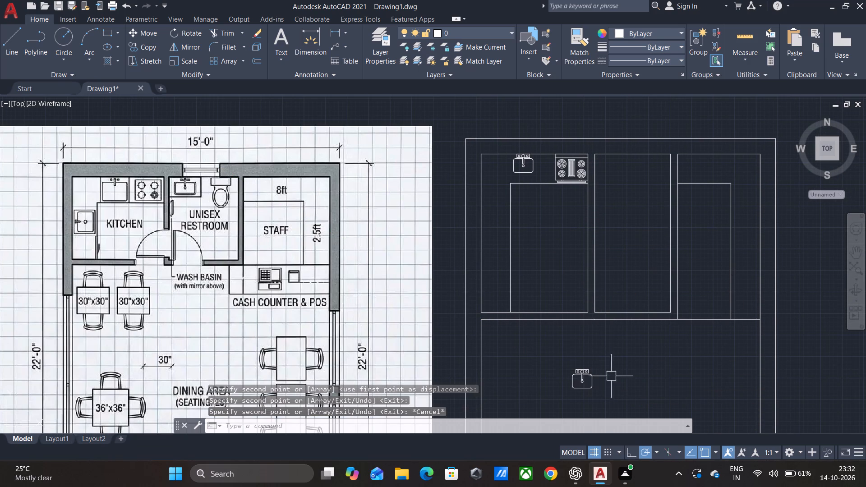
Rotate the dining-area sink copy 90° about its faucet plate's upper-right corner.
{"action": "left_click_drag", "start_coordinate": [618, 409], "coordinate": [608, 404]}
{"action": "left_click", "coordinate": [558, 361]}
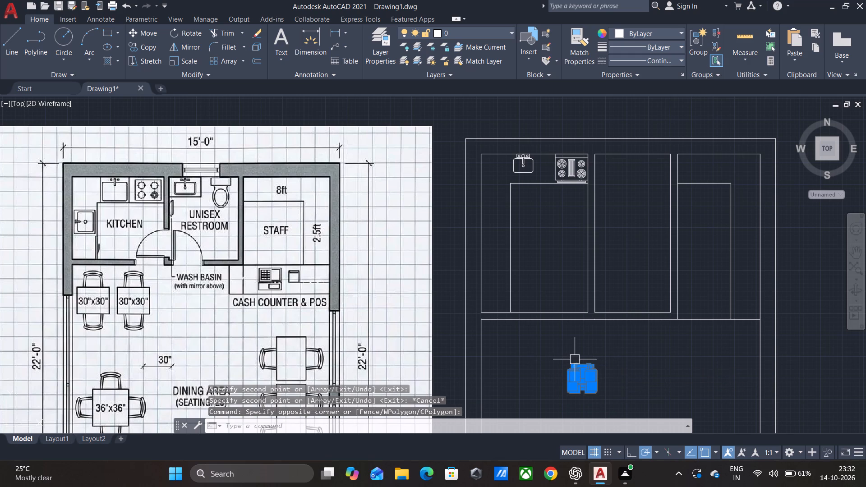
{"action": "key", "text": "r"}
{"action": "left_click", "coordinate": [618, 423]}
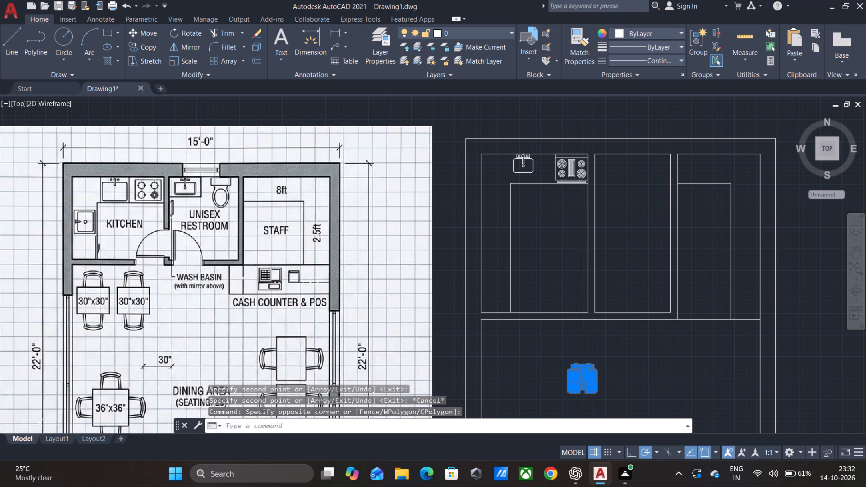
{"action": "scroll", "coordinate": [589, 368], "scroll_direction": "up", "scroll_amount": 2}
{"action": "left_click", "coordinate": [583, 371]}
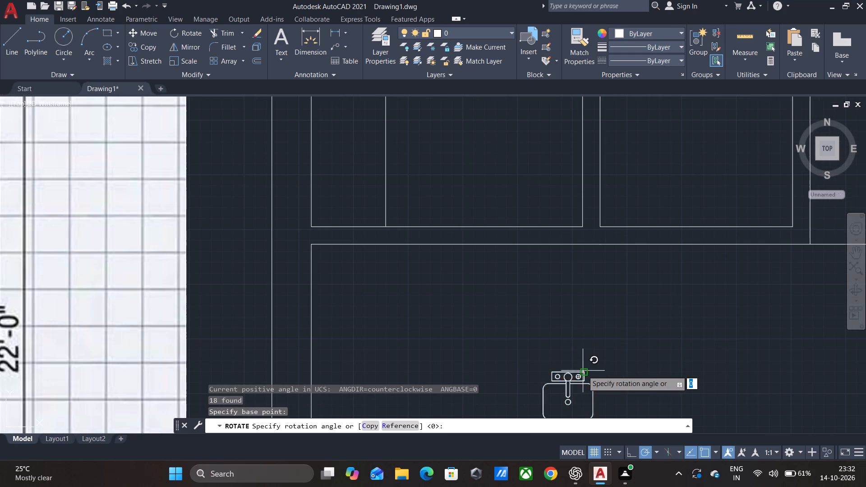
{"action": "left_click", "coordinate": [582, 314]}
{"action": "middle_click_drag", "start_coordinate": [630, 342], "coordinate": [609, 241]}
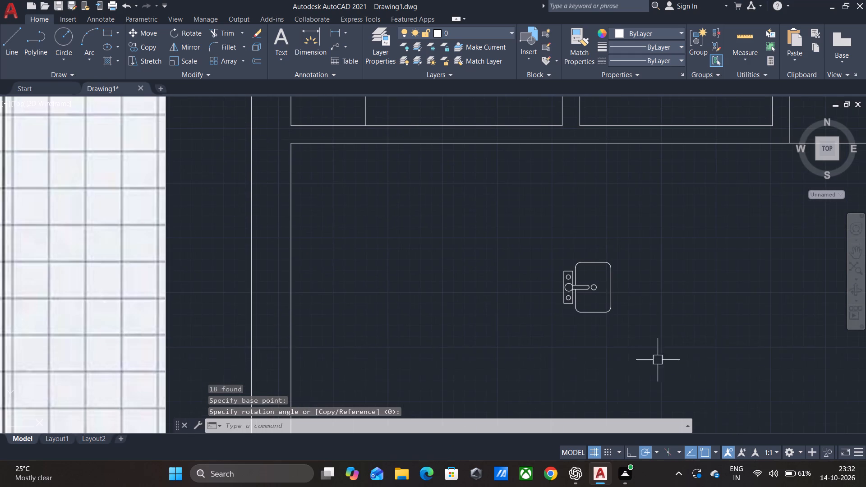
{"action": "key", "text": "Escape"}
Move the rotated sink by its faucet plate's upper-left corner onto the kitchen's inner left wall line, below mid-height.
{"action": "left_click_drag", "start_coordinate": [645, 361], "coordinate": [631, 346]}
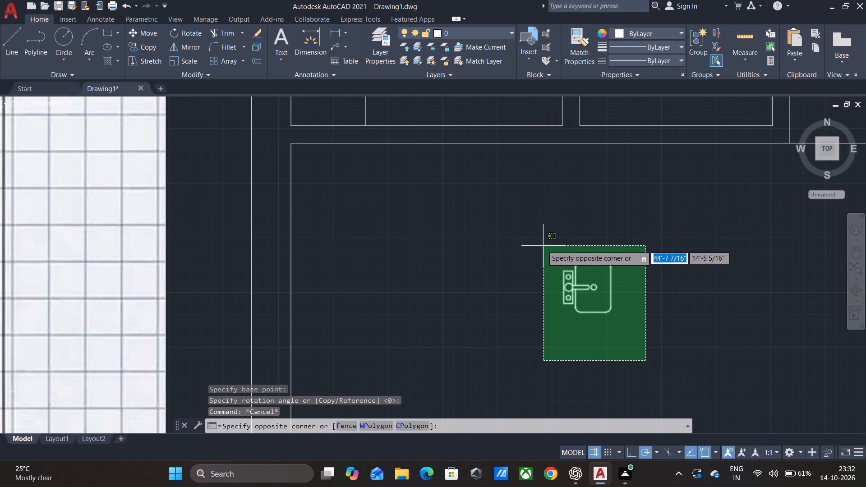
{"action": "left_click", "coordinate": [542, 245]}
{"action": "key", "text": "m"}
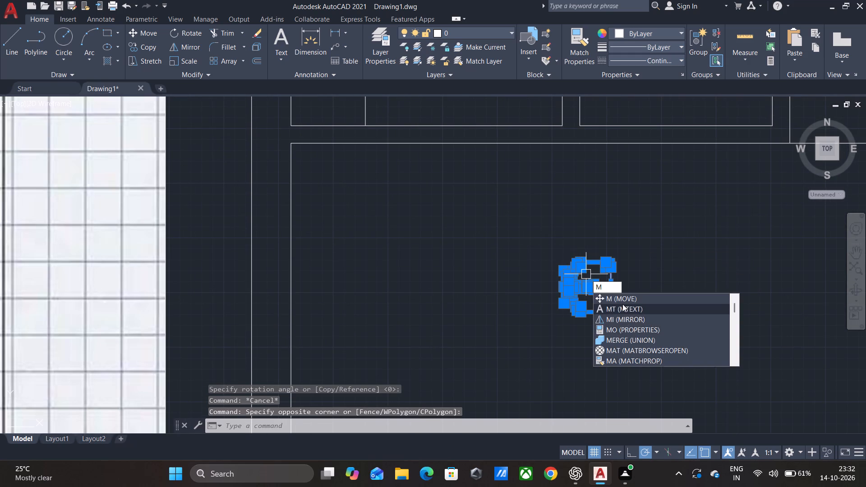
{"action": "left_click", "coordinate": [617, 294]}
{"action": "scroll", "coordinate": [569, 248], "scroll_direction": "up", "scroll_amount": 2}
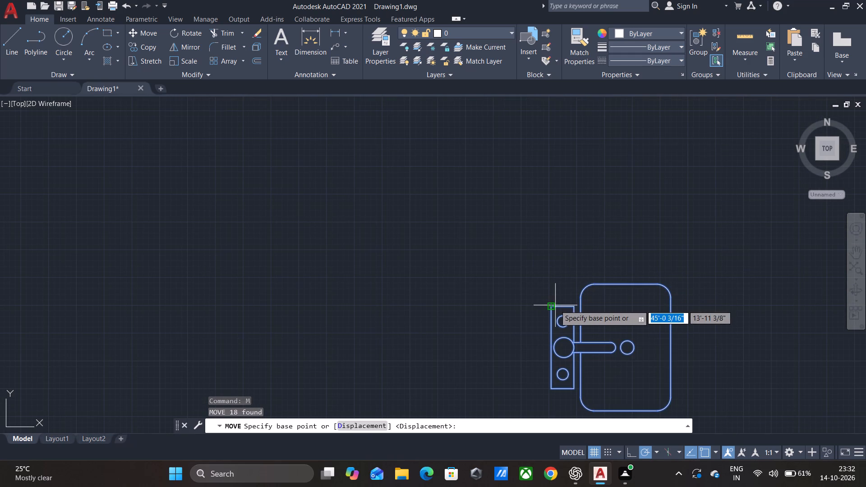
{"action": "left_click", "coordinate": [552, 308]}
{"action": "scroll", "coordinate": [558, 284], "scroll_direction": "down", "scroll_amount": 4}
{"action": "middle_click_drag", "start_coordinate": [540, 267], "coordinate": [575, 366]}
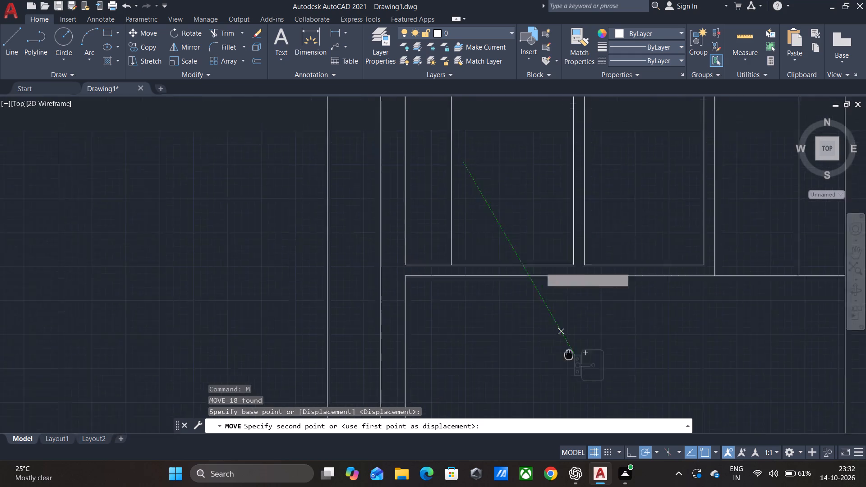
{"action": "middle_click_drag", "start_coordinate": [575, 366], "coordinate": [584, 380]}
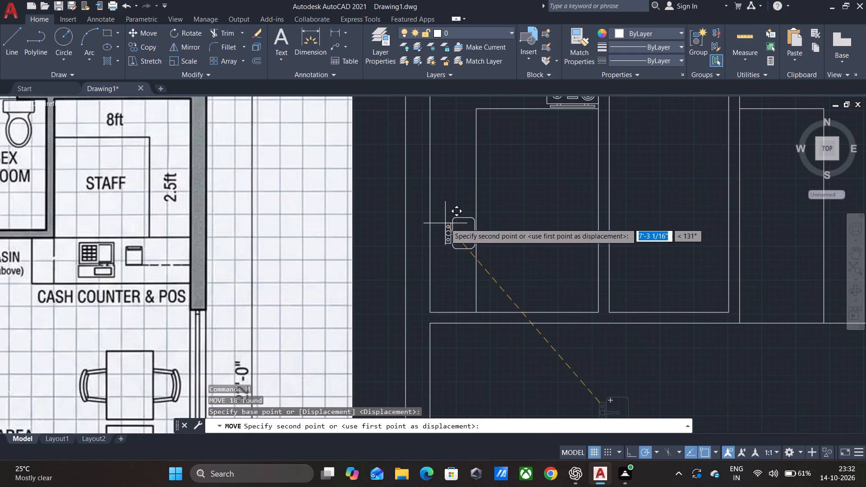
{"action": "middle_click_drag", "start_coordinate": [443, 220], "coordinate": [576, 263]}
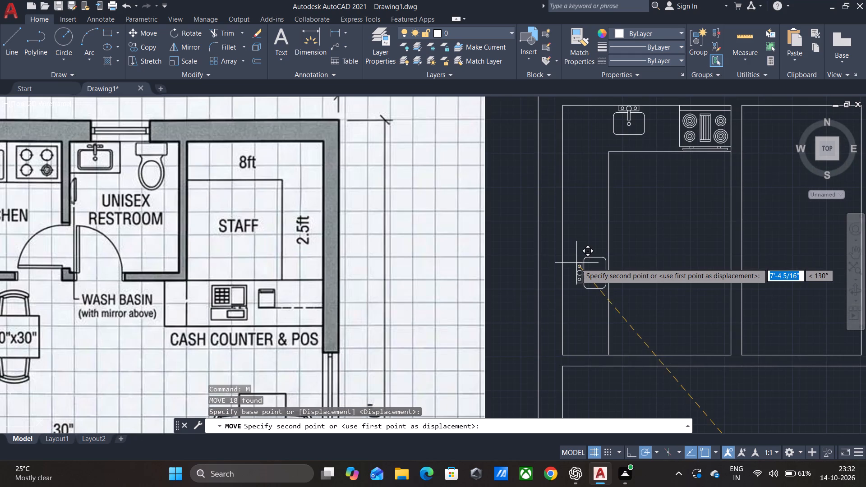
{"action": "scroll", "coordinate": [576, 263], "scroll_direction": "down", "scroll_amount": 1}
{"action": "scroll", "coordinate": [566, 258], "scroll_direction": "up", "scroll_amount": 1}
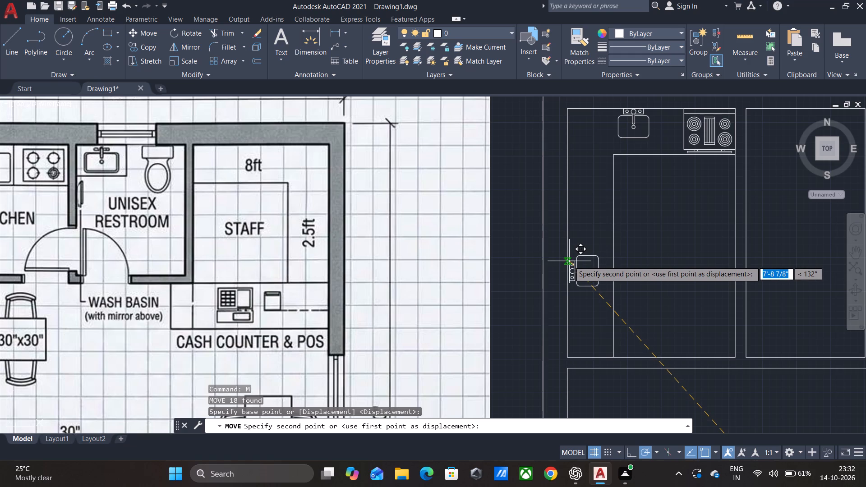
{"action": "left_click", "coordinate": [569, 261]}
{"action": "key", "text": "Escape"}
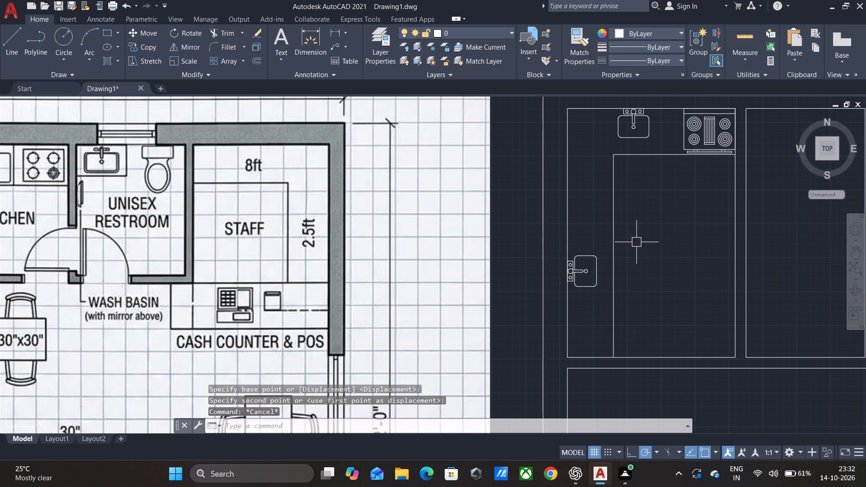
Draw a rectangle about 1'-3 5/8" by 2'-3 1/8" around the left-wall kitchen sink, starting on the inner wall line.
{"action": "left_click", "coordinate": [106, 35]}
{"action": "left_click", "coordinate": [567, 235]}
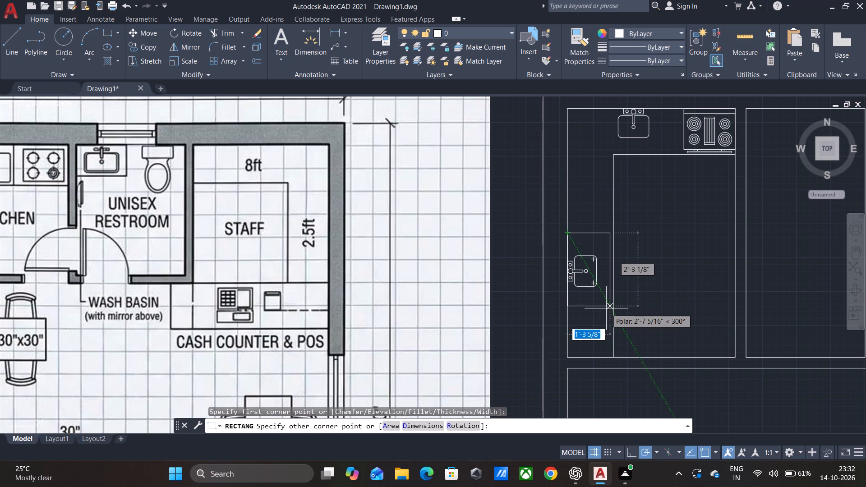
{"action": "left_click", "coordinate": [606, 308]}
{"action": "key", "text": "Escape"}
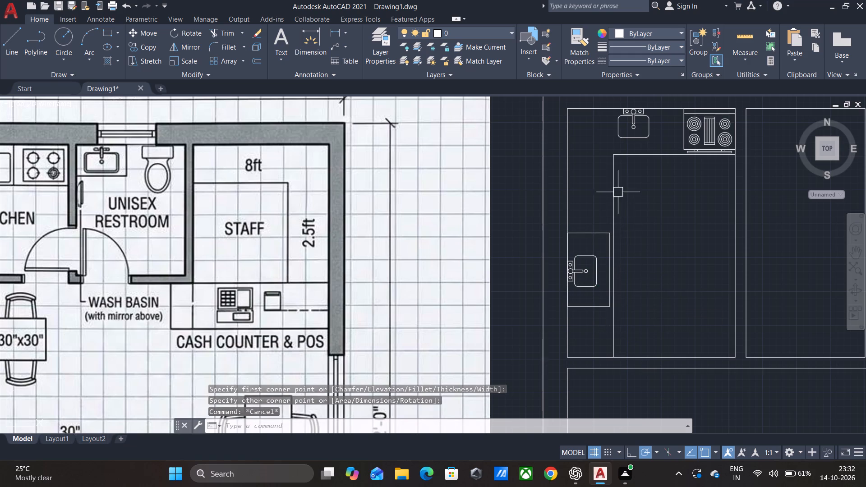
Draw a rectangle about 1'-8 1/2" by 1'-5 1/8" around the kitchen's top-wall sink, from the wall line to the counter edge.
{"action": "key", "text": "space"}
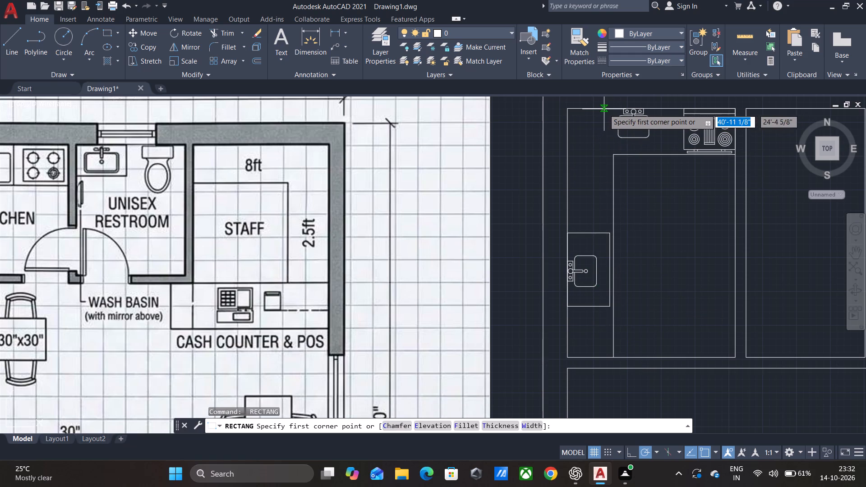
{"action": "left_click", "coordinate": [608, 110]}
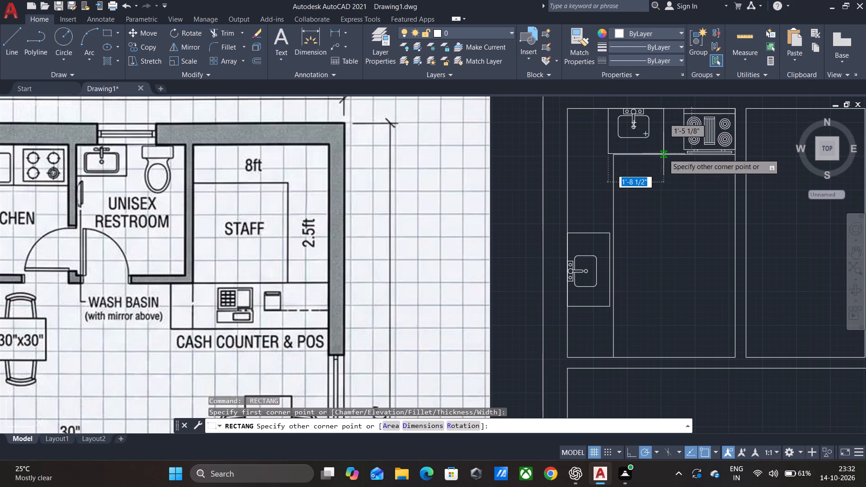
{"action": "left_click", "coordinate": [663, 153]}
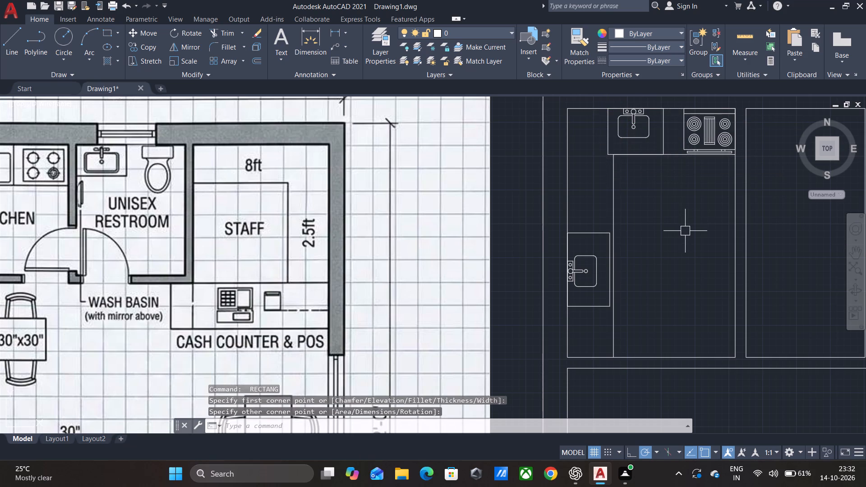
{"action": "key", "text": "Escape"}
Move the loose sink beside the Wet Bar by its faucet plate's upper-right corner onto the restroom's inner top wall line, near the left corner.
{"action": "scroll", "coordinate": [685, 231], "scroll_direction": "down", "scroll_amount": 1}
{"action": "middle_click_drag", "start_coordinate": [685, 231], "coordinate": [637, 220]}
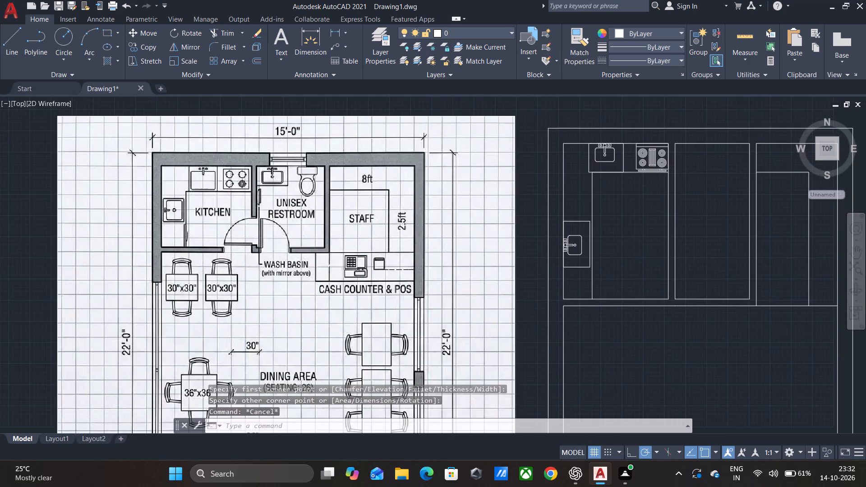
{"action": "scroll", "coordinate": [637, 220], "scroll_direction": "down", "scroll_amount": 1}
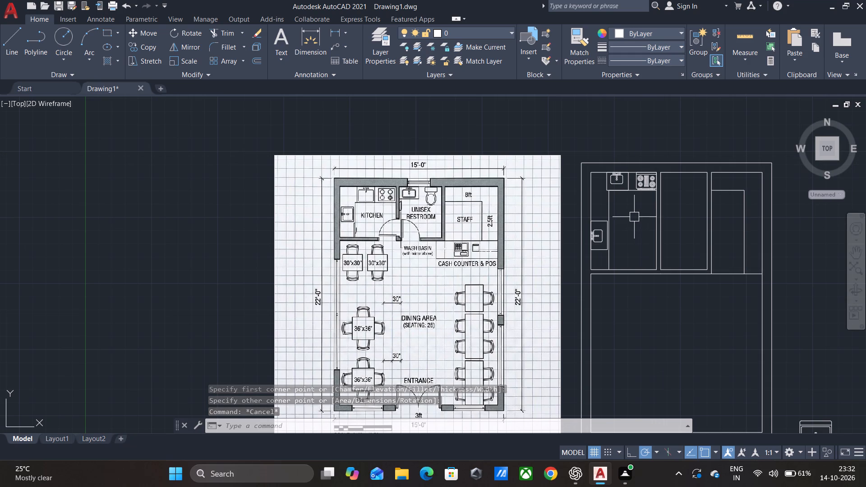
{"action": "middle_click_drag", "start_coordinate": [634, 215], "coordinate": [625, 211]}
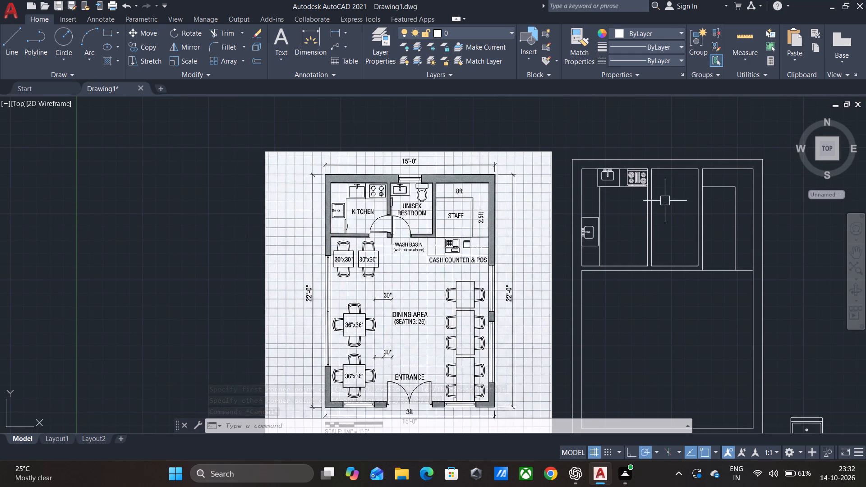
{"action": "middle_click_drag", "start_coordinate": [665, 201], "coordinate": [570, 187]}
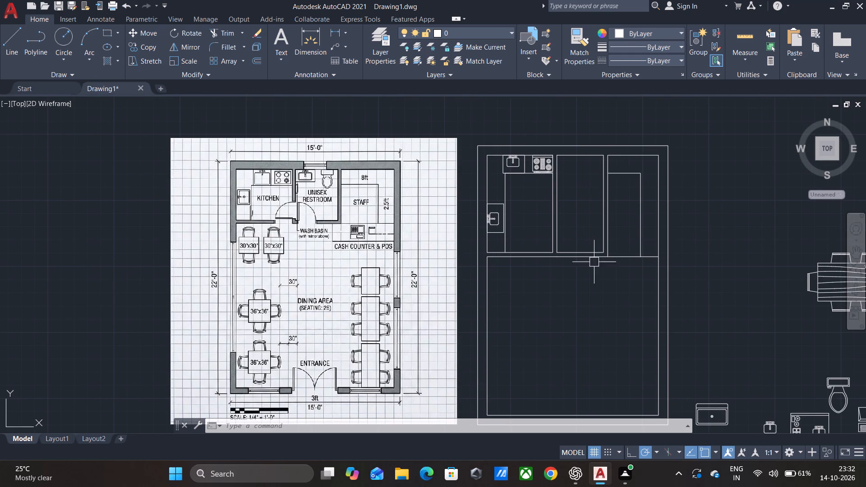
{"action": "middle_click_drag", "start_coordinate": [591, 332], "coordinate": [512, 292]}
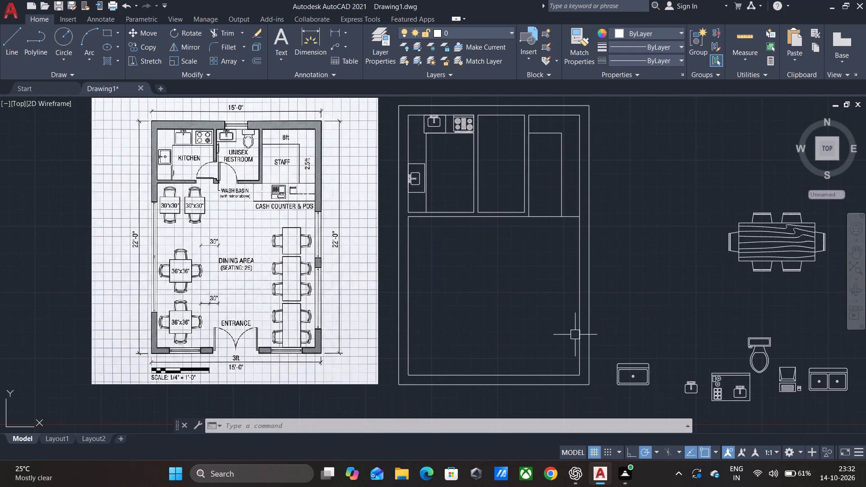
{"action": "left_click", "coordinate": [700, 399]}
{"action": "left_click", "coordinate": [672, 376]}
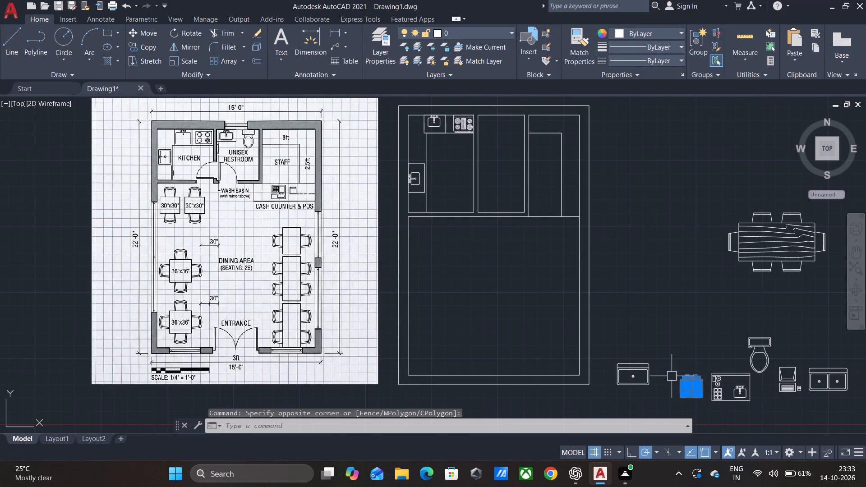
{"action": "key", "text": "m"}
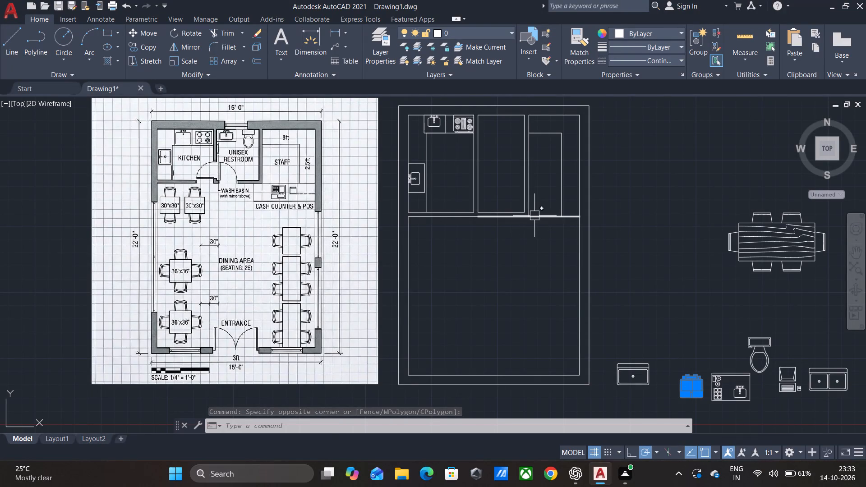
{"action": "key", "text": "m"}
{"action": "left_click", "coordinate": [576, 243]}
{"action": "scroll", "coordinate": [733, 402], "scroll_direction": "up", "scroll_amount": 1}
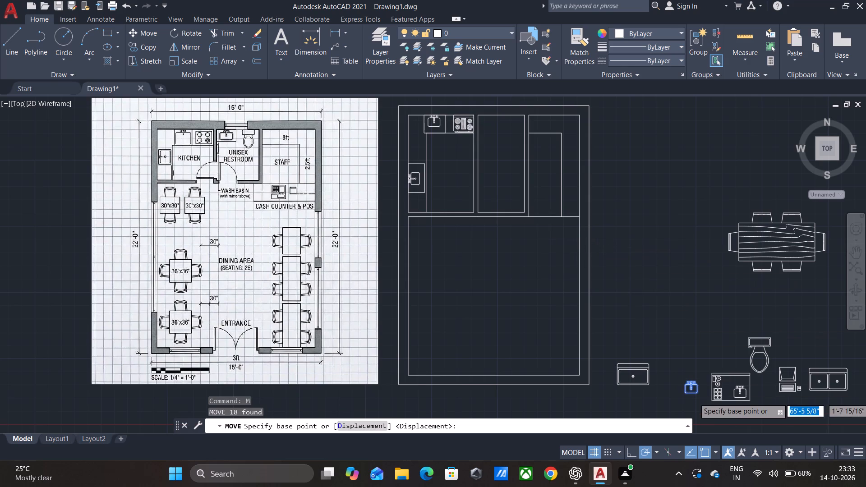
{"action": "scroll", "coordinate": [729, 398], "scroll_direction": "up", "scroll_amount": 2}
{"action": "left_click", "coordinate": [577, 323]}
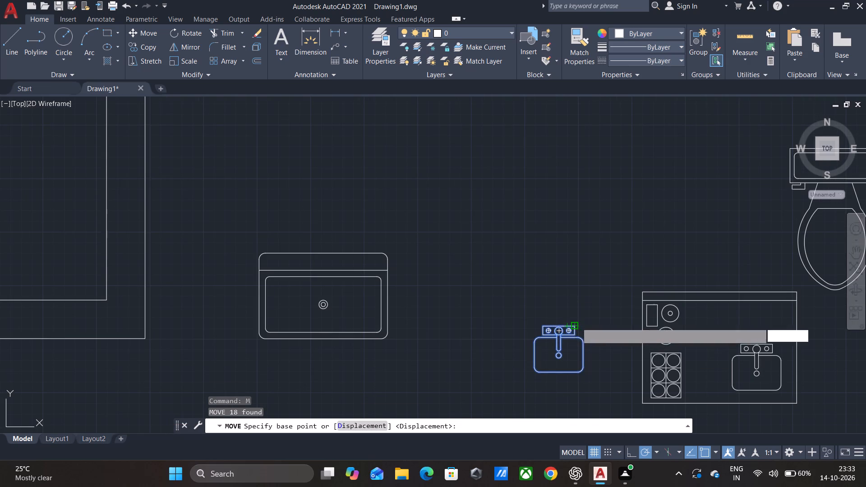
{"action": "scroll", "coordinate": [567, 283], "scroll_direction": "down", "scroll_amount": 4}
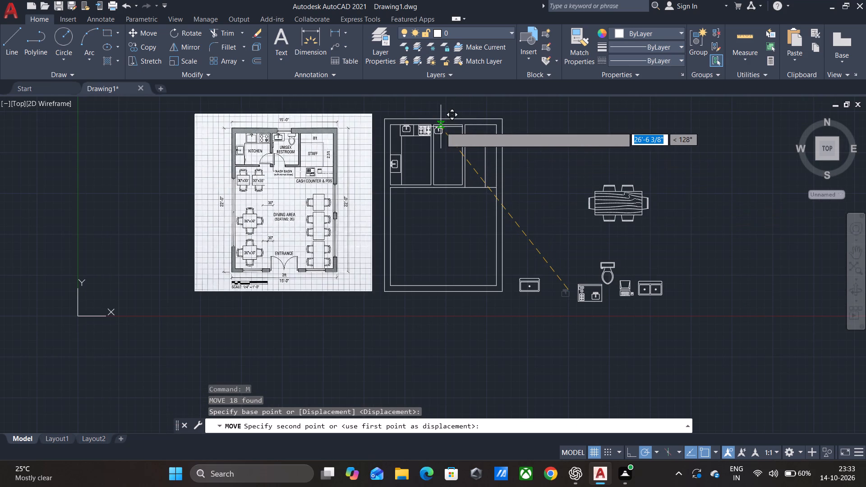
{"action": "scroll", "coordinate": [441, 127], "scroll_direction": "up", "scroll_amount": 2}
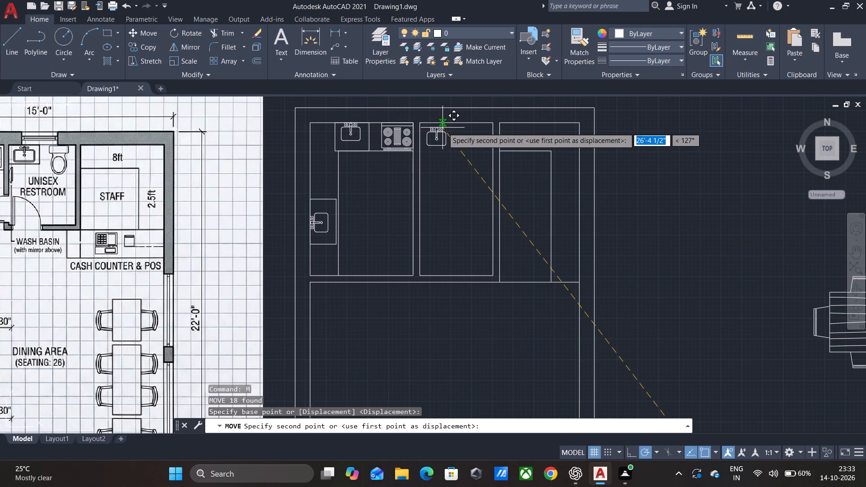
{"action": "left_click", "coordinate": [444, 125]}
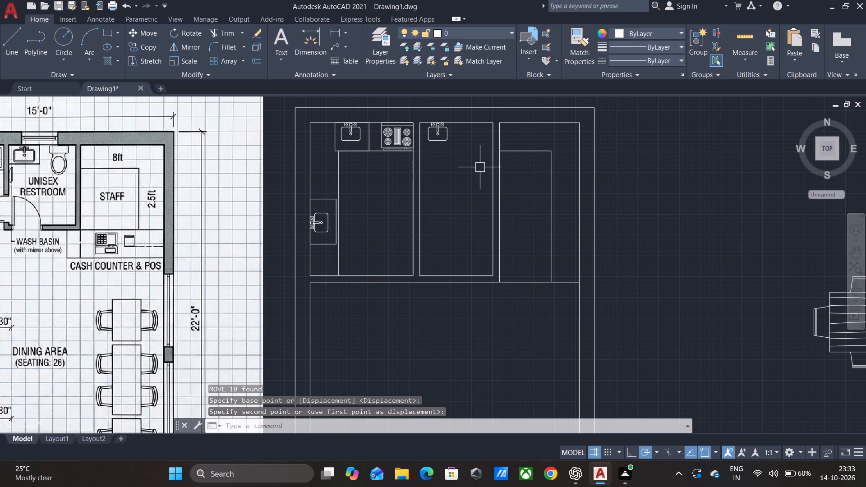
{"action": "key", "text": "Escape"}
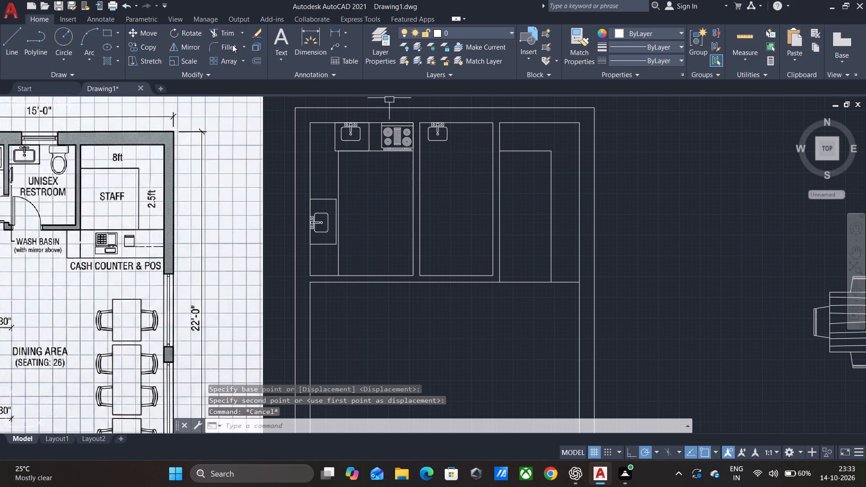
Draw a rectangle about 2 ft wide around the restroom sink, starting from the room's upper-left inner corner.
{"action": "left_click", "coordinate": [110, 31]}
{"action": "scroll", "coordinate": [485, 124], "scroll_direction": "up", "scroll_amount": 2}
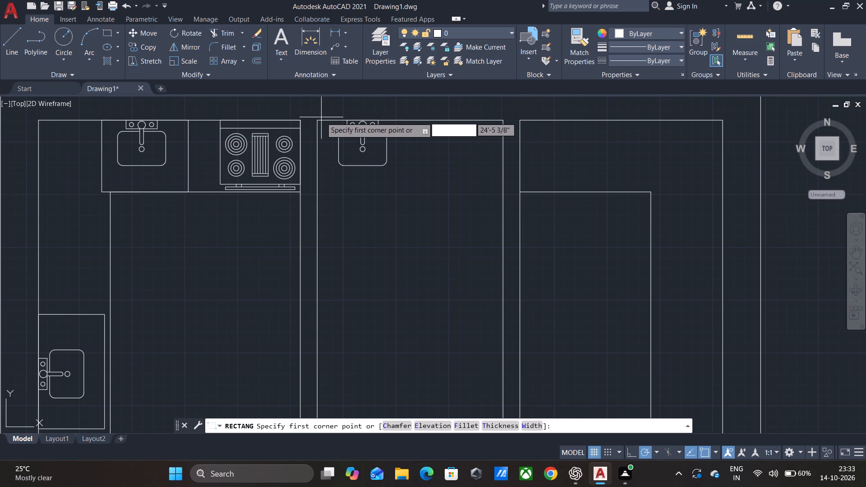
{"action": "left_click", "coordinate": [318, 121]}
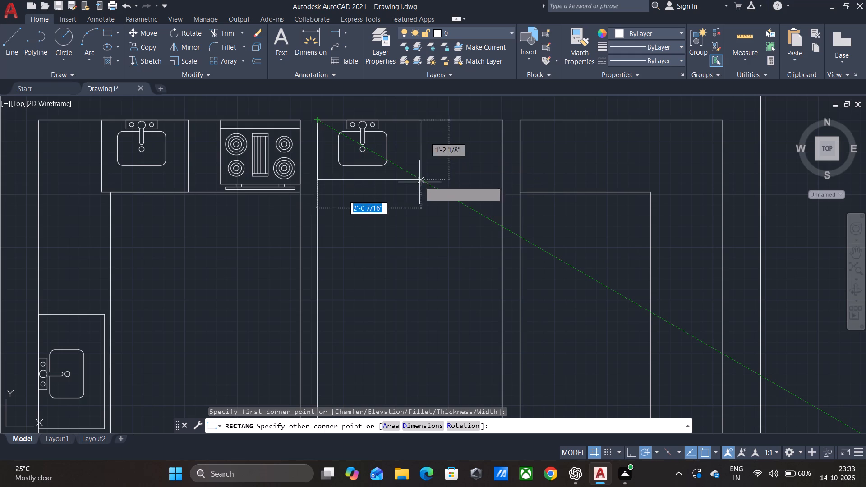
{"action": "left_click", "coordinate": [415, 186]}
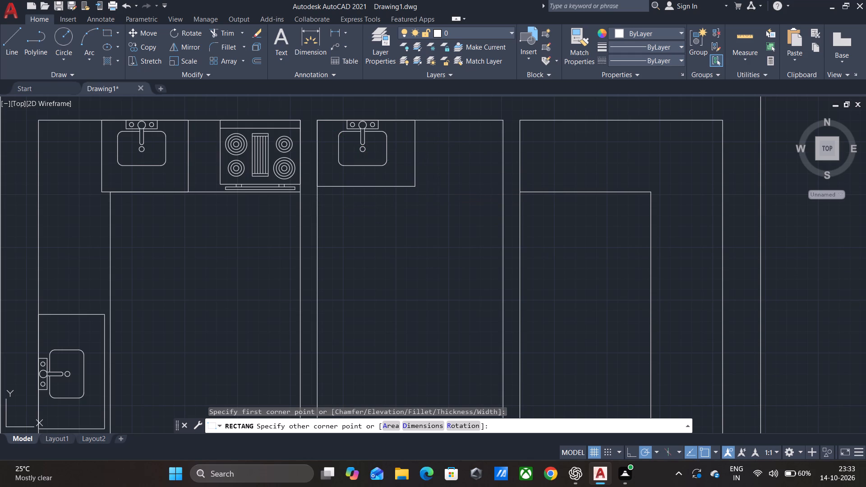
{"action": "key", "text": "Escape"}
Move the loose toilet block by its tank's upper-right corner to the restroom's upper-right inner corner.
{"action": "scroll", "coordinate": [440, 172], "scroll_direction": "down", "scroll_amount": 3}
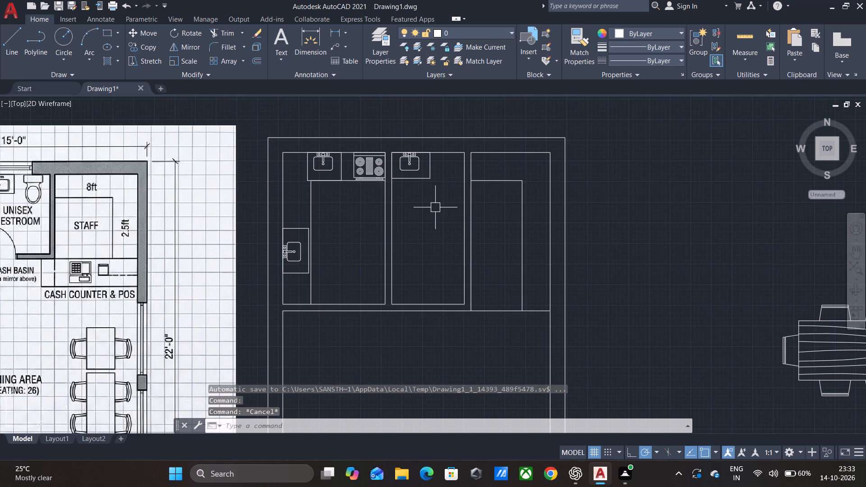
{"action": "scroll", "coordinate": [433, 207], "scroll_direction": "down", "scroll_amount": 1}
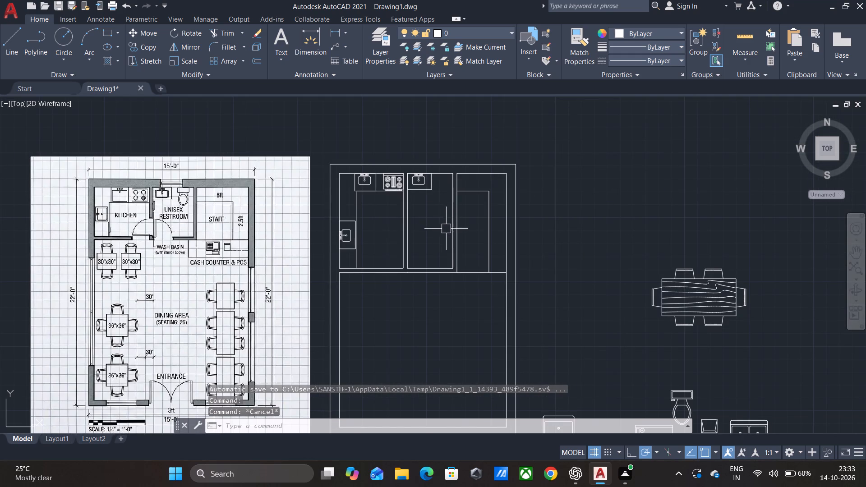
{"action": "middle_click_drag", "start_coordinate": [567, 300], "coordinate": [516, 260]}
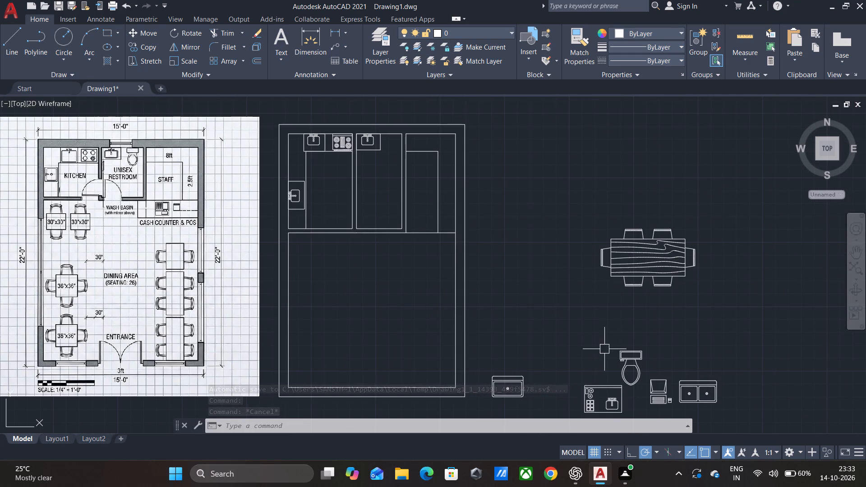
{"action": "middle_click_drag", "start_coordinate": [574, 310], "coordinate": [541, 259]}
{"action": "left_click_drag", "start_coordinate": [570, 288], "coordinate": [576, 294]}
{"action": "left_click", "coordinate": [612, 318]}
{"action": "left_click", "coordinate": [598, 311]}
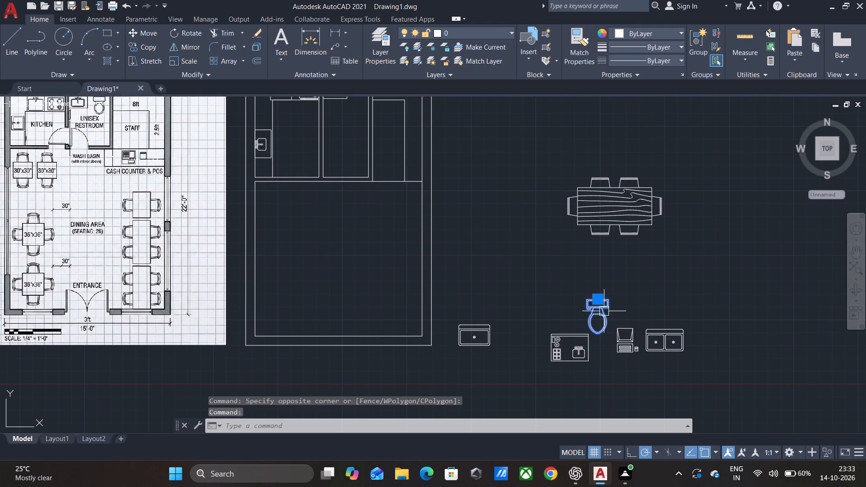
{"action": "key", "text": "m"}
{"action": "key", "text": "Return"}
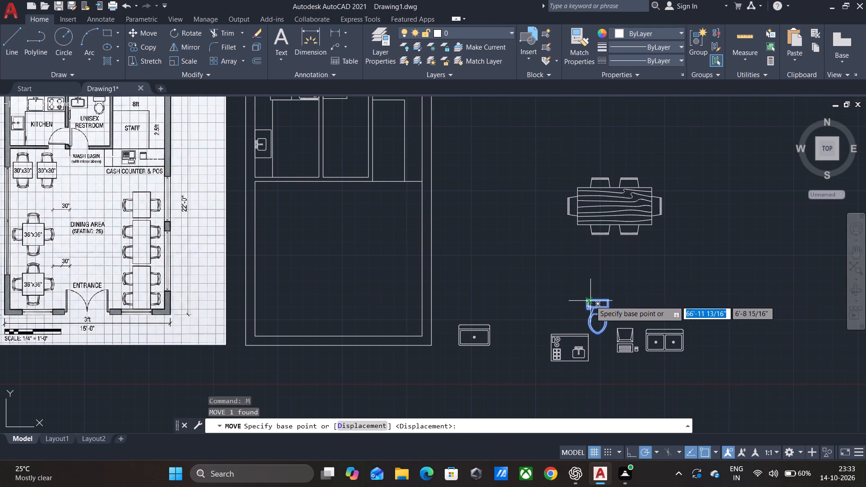
{"action": "scroll", "coordinate": [611, 301], "scroll_direction": "up", "scroll_amount": 4}
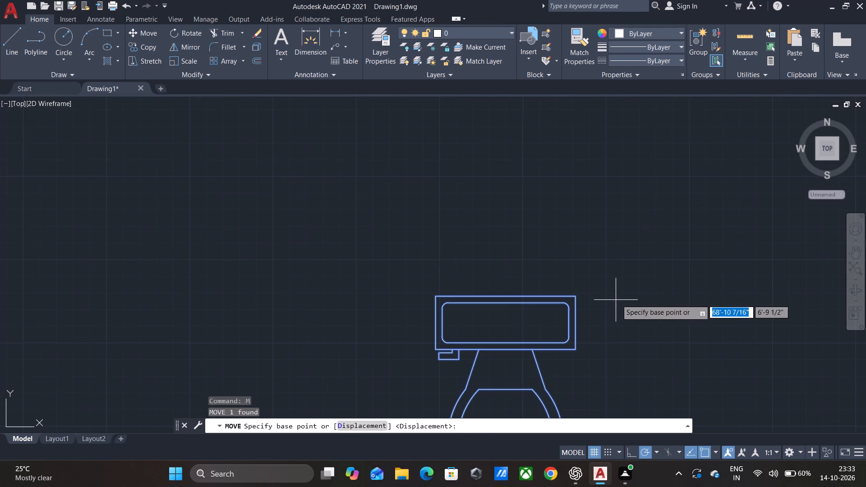
{"action": "left_click", "coordinate": [574, 298]}
{"action": "scroll", "coordinate": [574, 297], "scroll_direction": "down", "scroll_amount": 4}
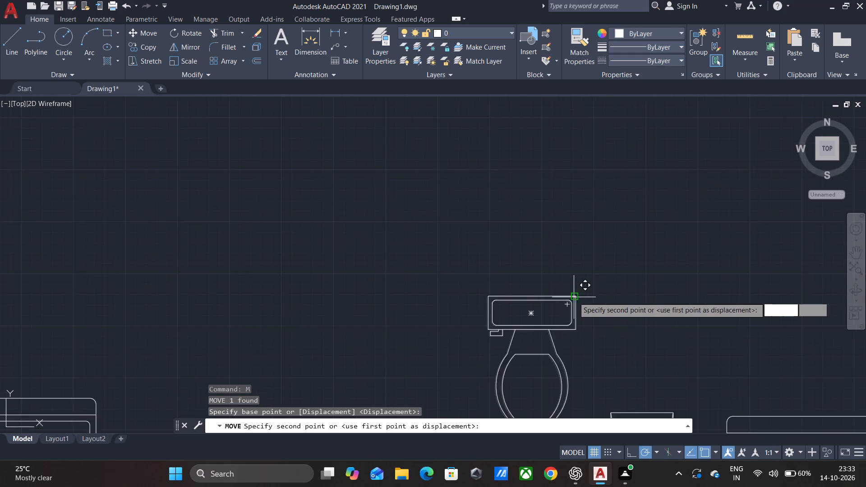
{"action": "scroll", "coordinate": [405, 211], "scroll_direction": "down", "scroll_amount": 1}
{"action": "middle_click_drag", "start_coordinate": [405, 211], "coordinate": [490, 335]}
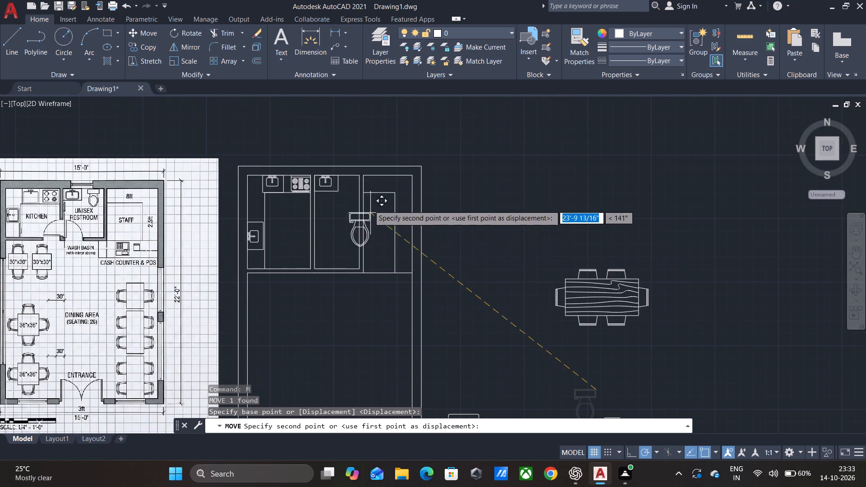
{"action": "scroll", "coordinate": [350, 171], "scroll_direction": "up", "scroll_amount": 2}
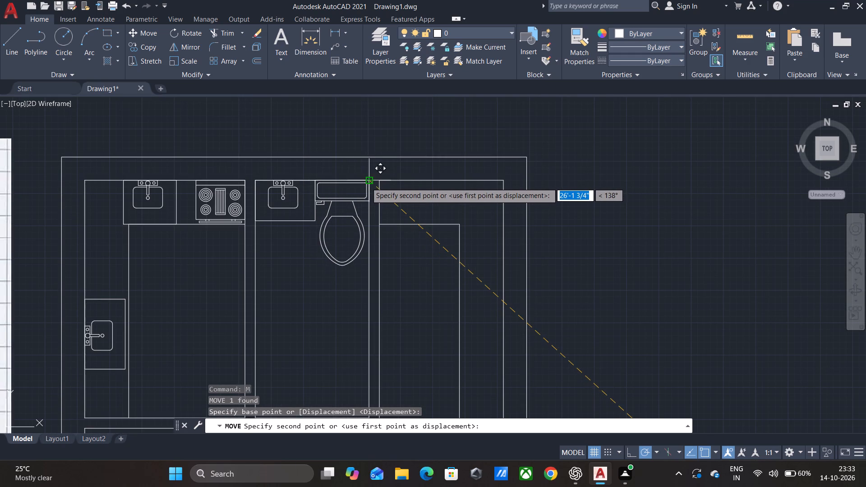
{"action": "left_click", "coordinate": [367, 183]}
{"action": "key", "text": "Escape"}
Move the computer block by its upper-left corner to the point where the staff area's left wall line meets the dining area's top line.
{"action": "scroll", "coordinate": [531, 217], "scroll_direction": "down", "scroll_amount": 3}
{"action": "middle_click_drag", "start_coordinate": [626, 224], "coordinate": [601, 211]}
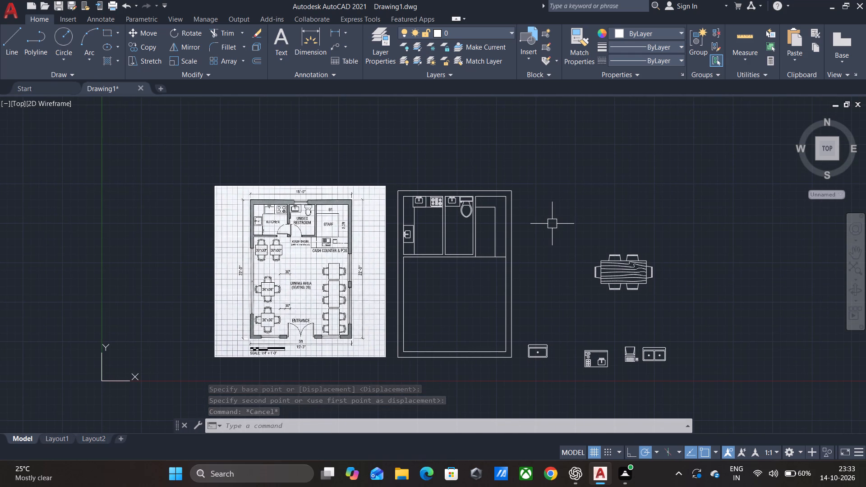
{"action": "middle_click_drag", "start_coordinate": [560, 260], "coordinate": [519, 203]}
{"action": "scroll", "coordinate": [519, 203], "scroll_direction": "up", "scroll_amount": 1}
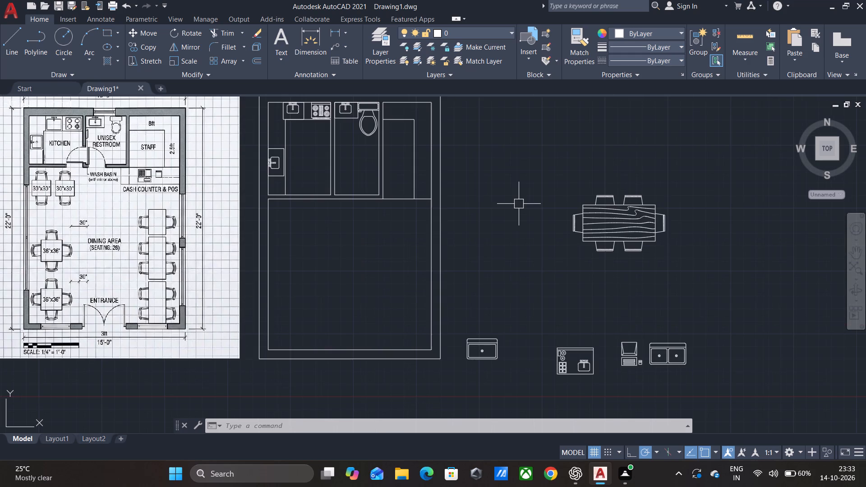
{"action": "left_click", "coordinate": [639, 356]}
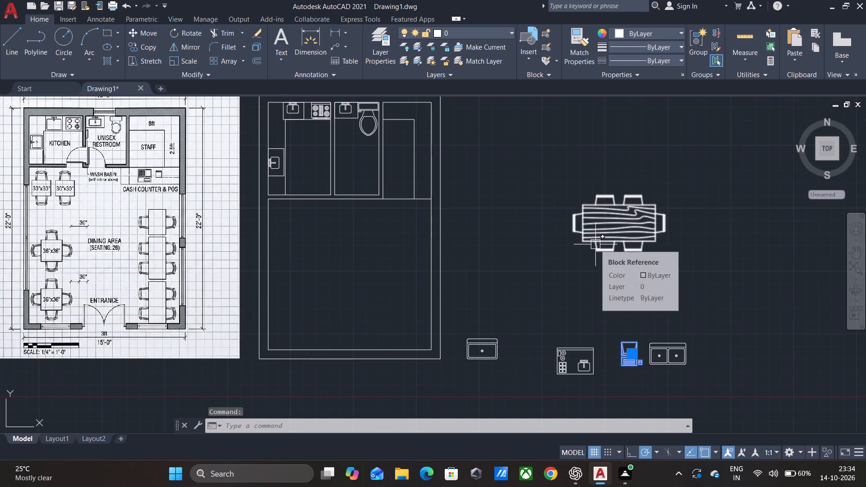
{"action": "key", "text": "m"}
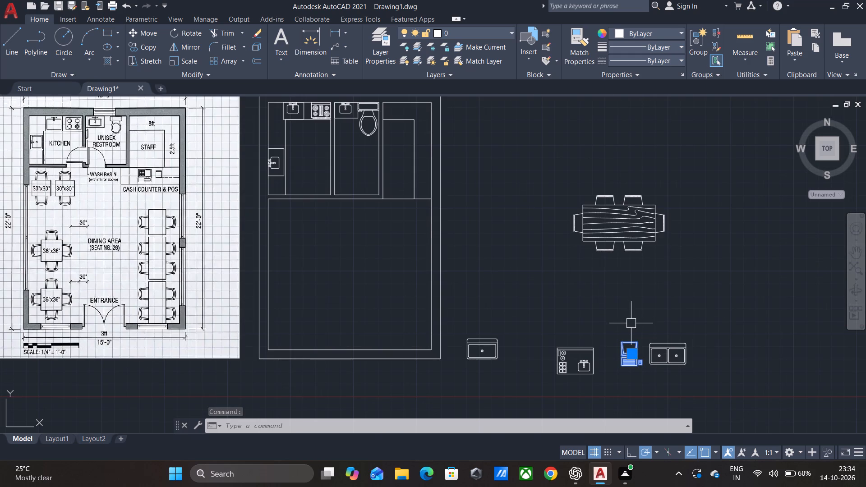
{"action": "left_click", "coordinate": [657, 347]}
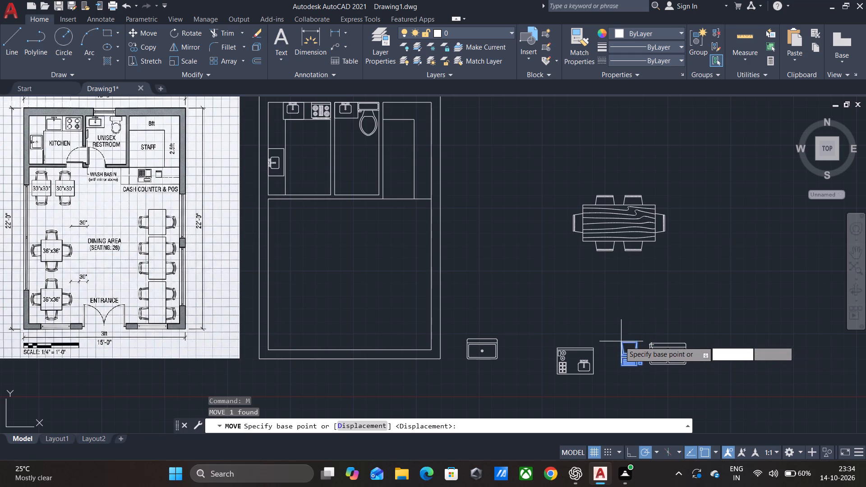
{"action": "left_click", "coordinate": [619, 341]}
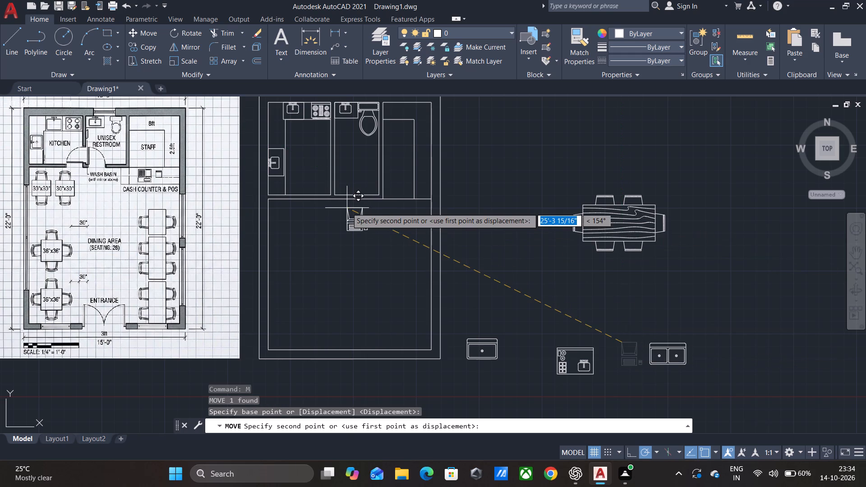
{"action": "scroll", "coordinate": [370, 209], "scroll_direction": "up", "scroll_amount": 1}
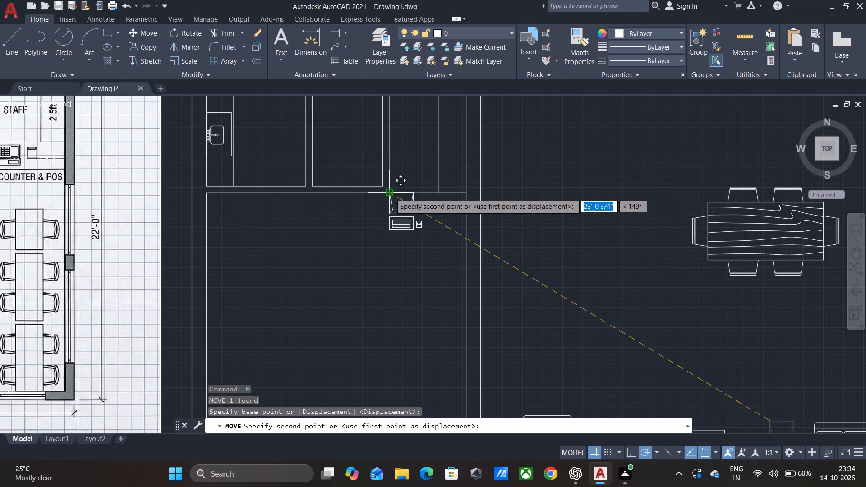
{"action": "left_click", "coordinate": [390, 193]}
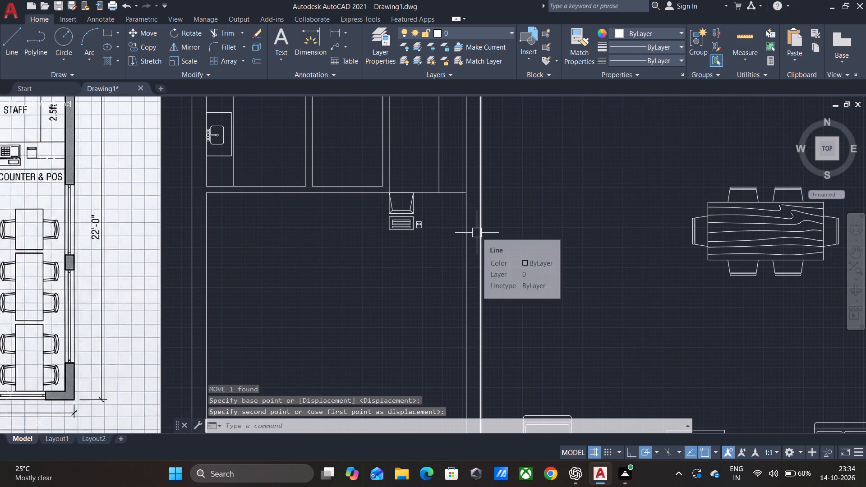
{"action": "key", "text": "Escape"}
Draw a 30" by 30" table rectangle near the dining area's upper-left corner, just below the kitchen.
{"action": "scroll", "coordinate": [476, 233], "scroll_direction": "down", "scroll_amount": 2}
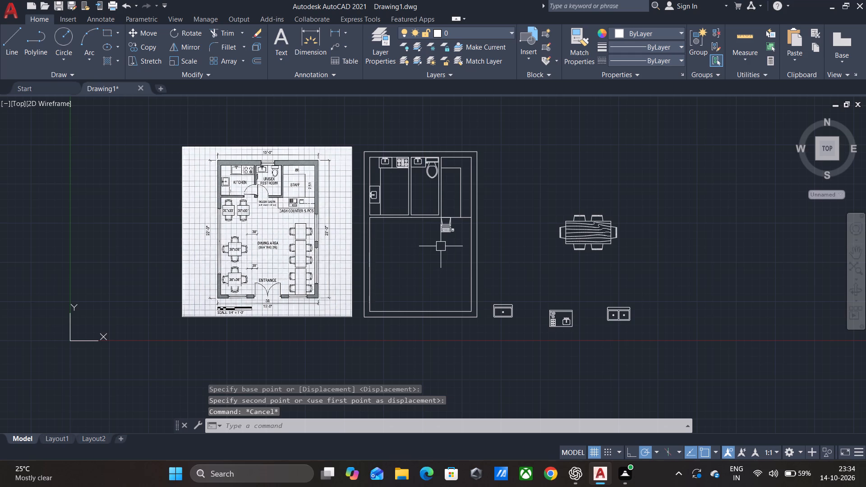
{"action": "scroll", "coordinate": [441, 246], "scroll_direction": "up", "scroll_amount": 1}
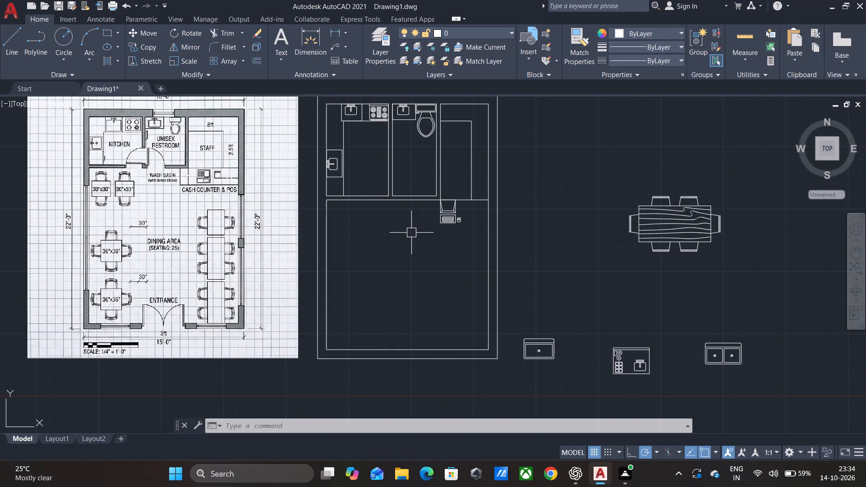
{"action": "middle_click_drag", "start_coordinate": [406, 247], "coordinate": [384, 225]}
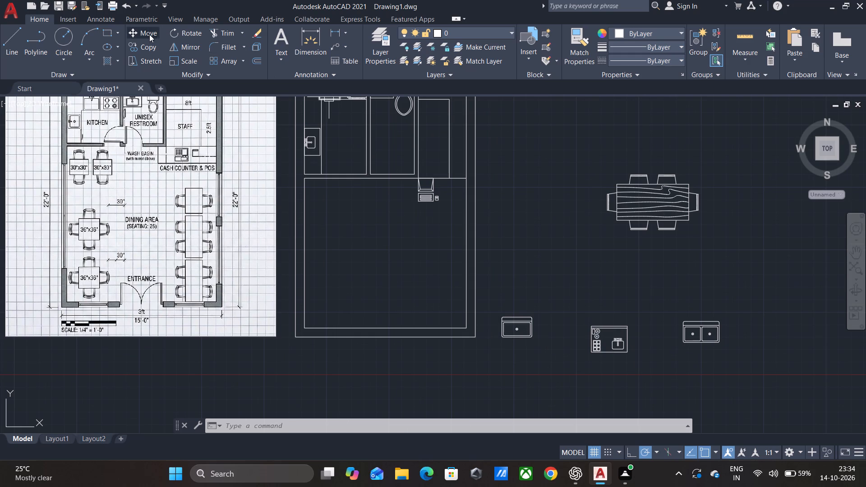
{"action": "left_click", "coordinate": [108, 32]}
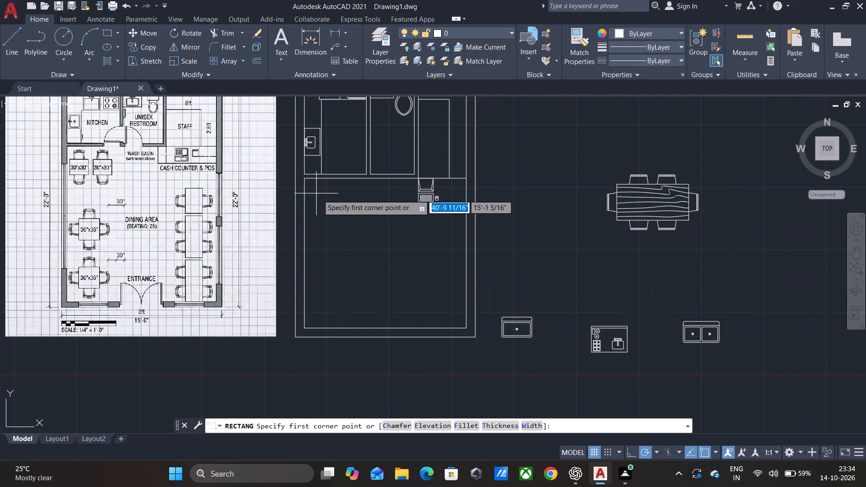
{"action": "left_click", "coordinate": [320, 197]}
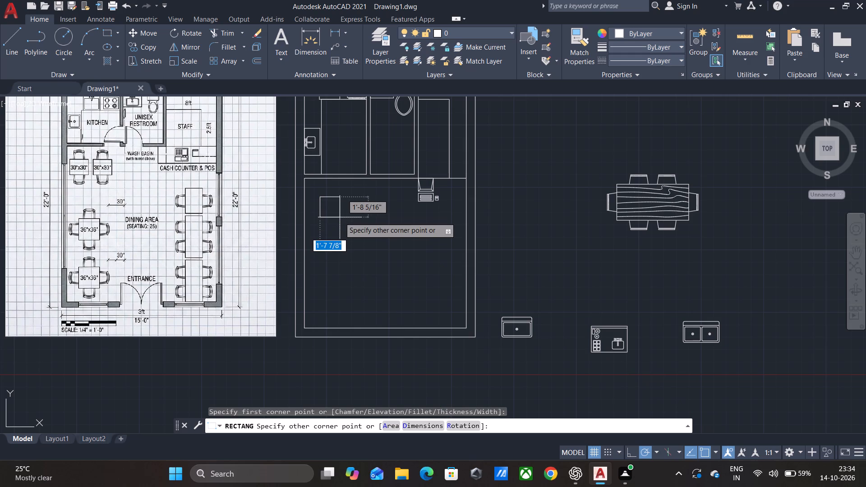
{"action": "key", "text": "d"}
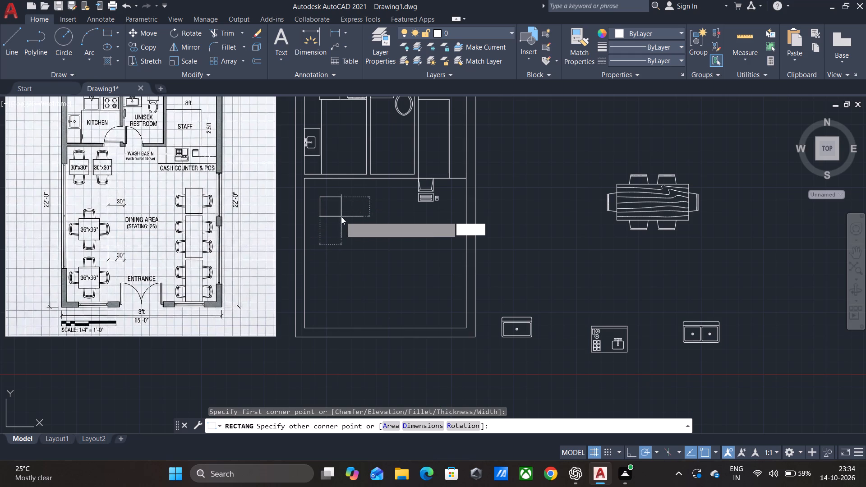
{"action": "key", "text": "Return"}
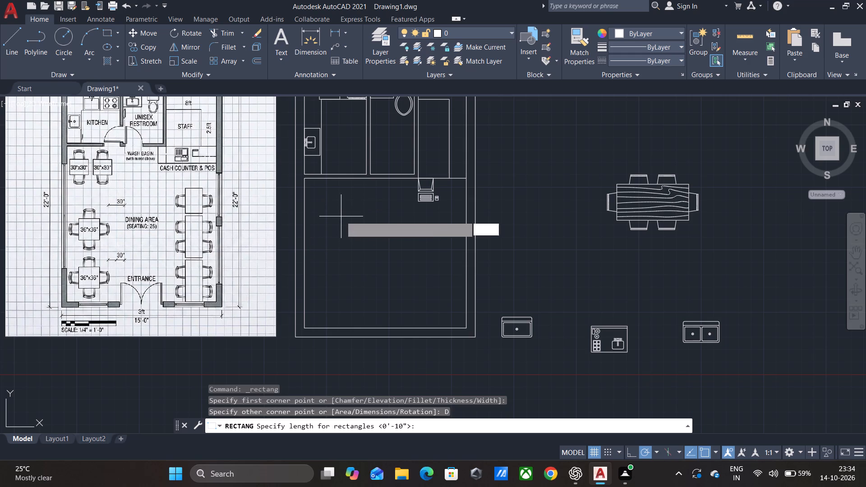
{"action": "key", "text": "9"}
{"action": "key", "text": "BackSpace"}
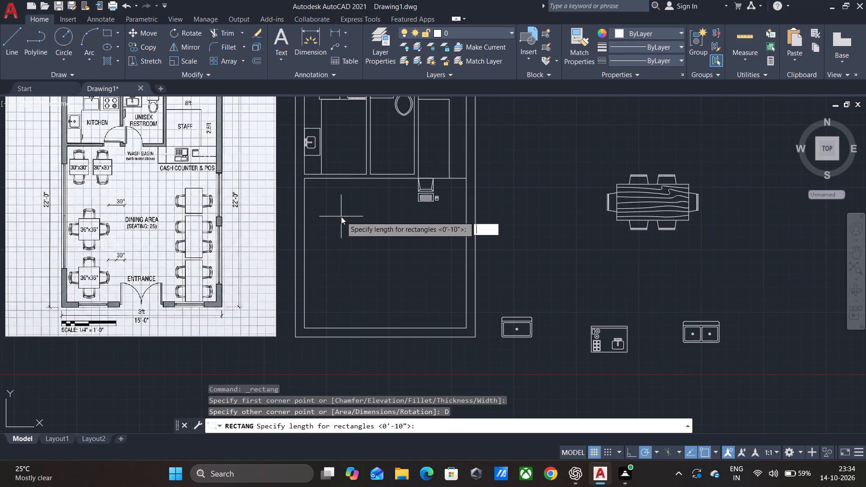
{"action": "type", "text": "30"}
{"action": "key", "text": "shift+quotedbl"}
{"action": "key", "text": "Return"}
{"action": "type", "text": "30"}
{"action": "key", "text": "shift+quotedbl"}
{"action": "key", "text": "Return"}
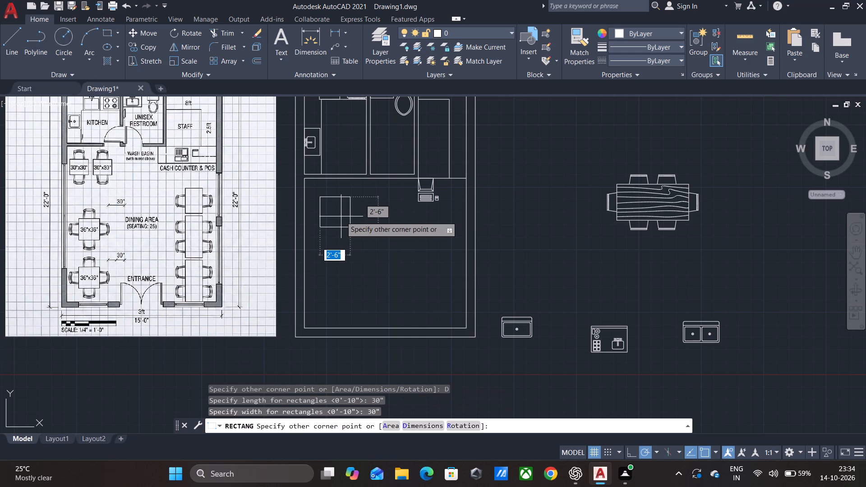
{"action": "left_click", "coordinate": [356, 240]}
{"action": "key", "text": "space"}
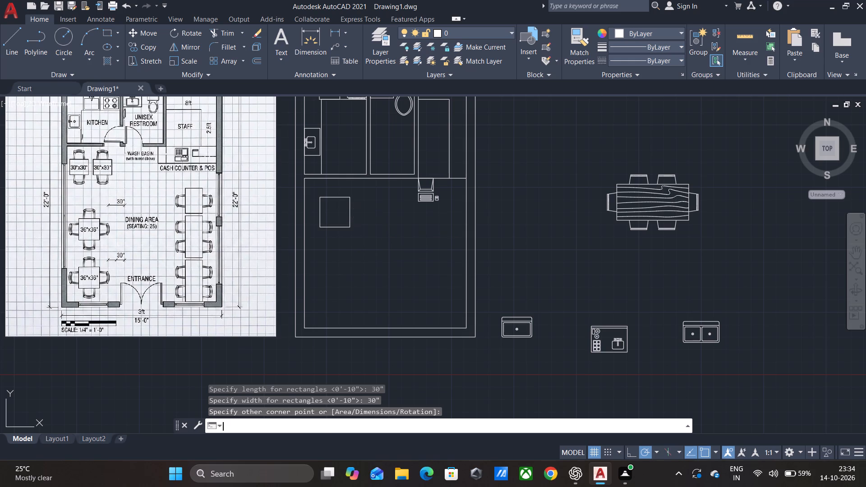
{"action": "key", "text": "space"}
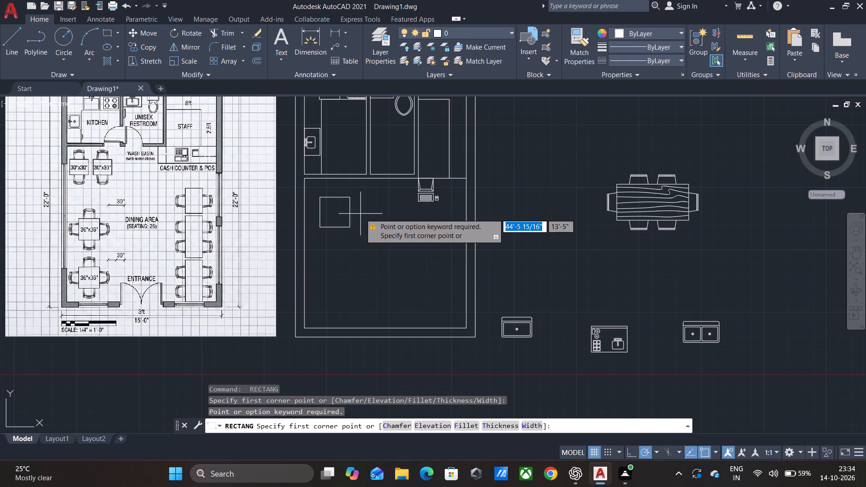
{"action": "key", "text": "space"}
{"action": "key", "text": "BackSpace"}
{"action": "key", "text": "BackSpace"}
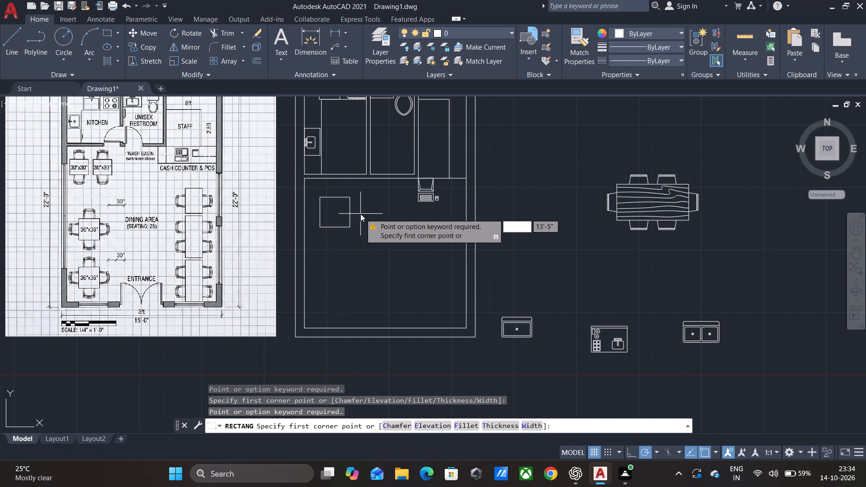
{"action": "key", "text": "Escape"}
Copy the 30" square table horizontally to the right by about 3'-4 3/8".
{"action": "left_click", "coordinate": [360, 235]}
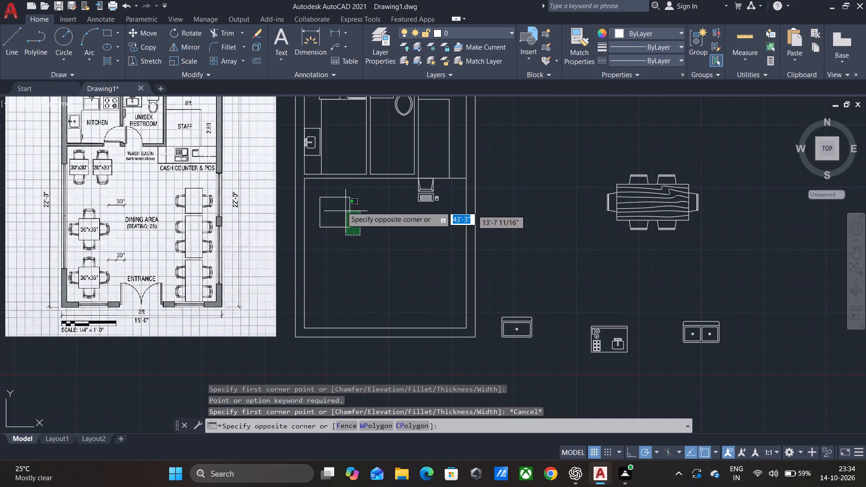
{"action": "left_click", "coordinate": [313, 188]}
{"action": "key", "text": "c"}
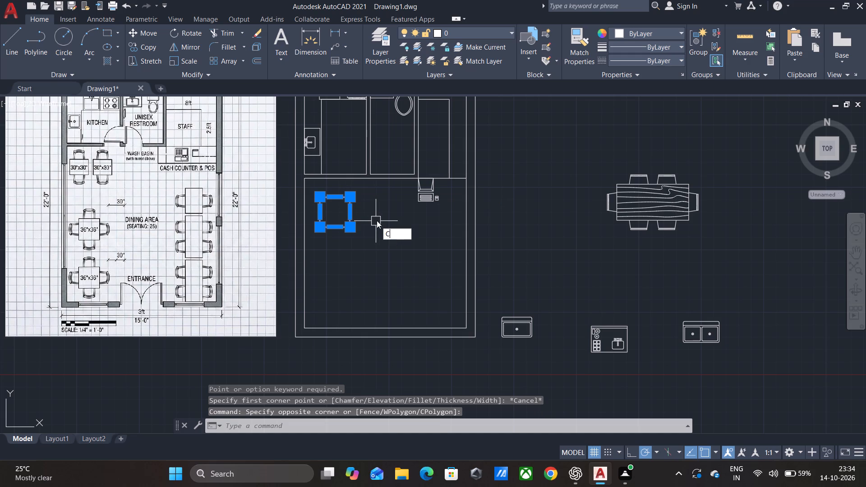
{"action": "left_click", "coordinate": [406, 256]}
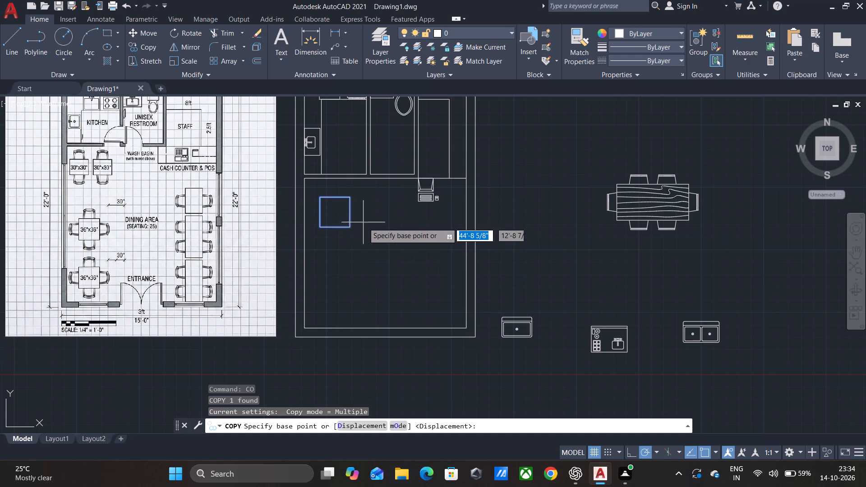
{"action": "left_click", "coordinate": [351, 228]}
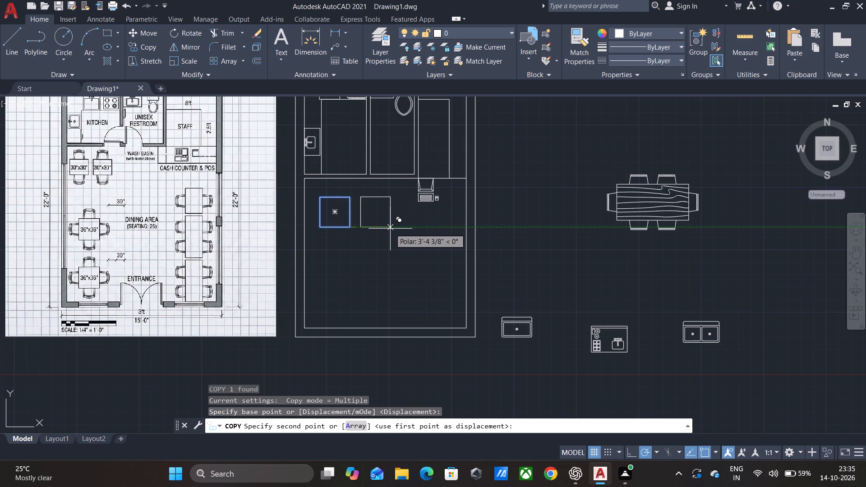
{"action": "left_click", "coordinate": [390, 229]}
{"action": "key", "text": "Escape"}
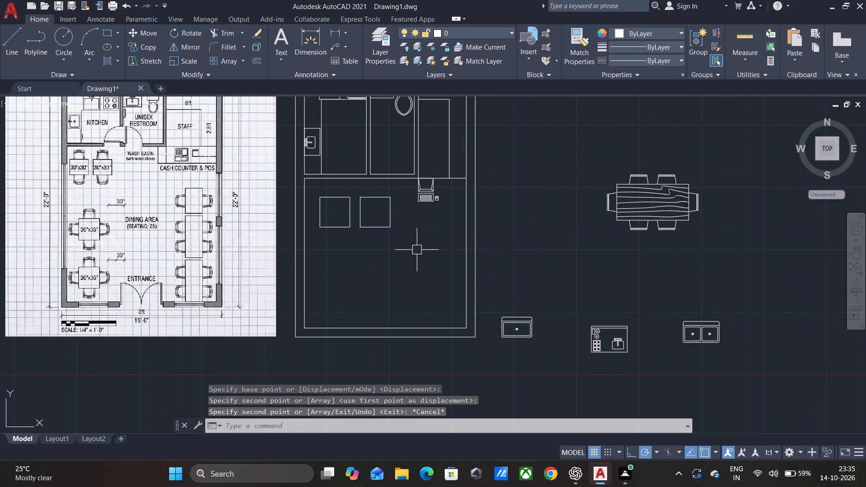
Move both 30" square tables together by about 9 9/16" up and to the left, toward the dining area's upper-left corner.
{"action": "left_click_drag", "start_coordinate": [417, 251], "coordinate": [411, 246]}
{"action": "left_click", "coordinate": [322, 197]}
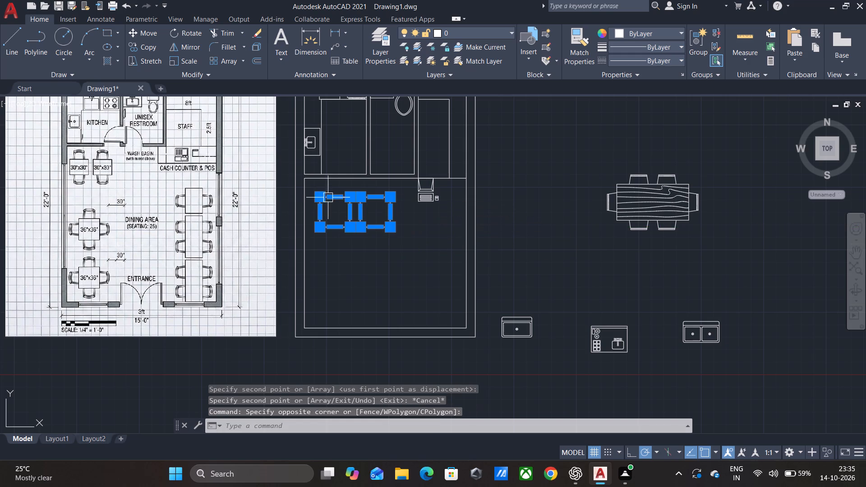
{"action": "key", "text": "m"}
{"action": "left_click", "coordinate": [419, 304]}
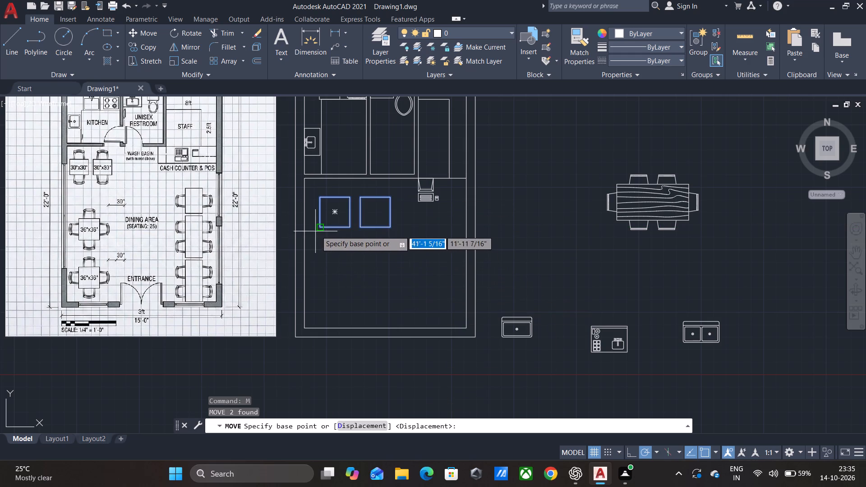
{"action": "left_click", "coordinate": [318, 230]}
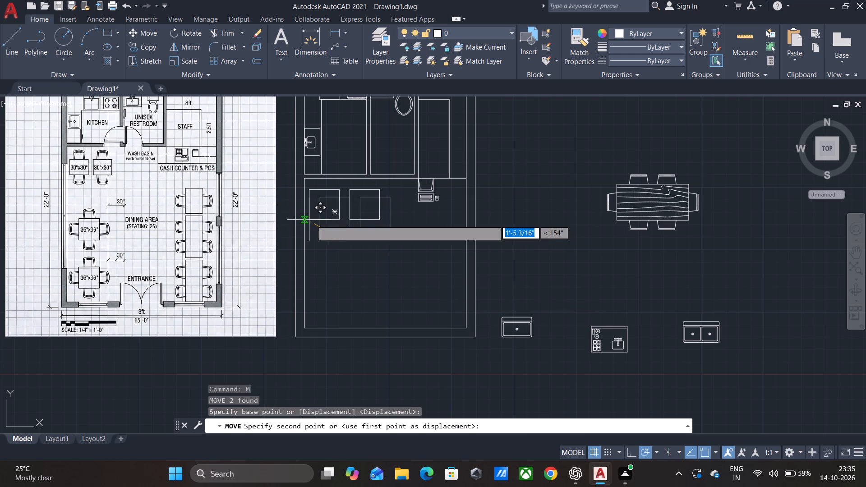
{"action": "scroll", "coordinate": [311, 221], "scroll_direction": "up", "scroll_amount": 3}
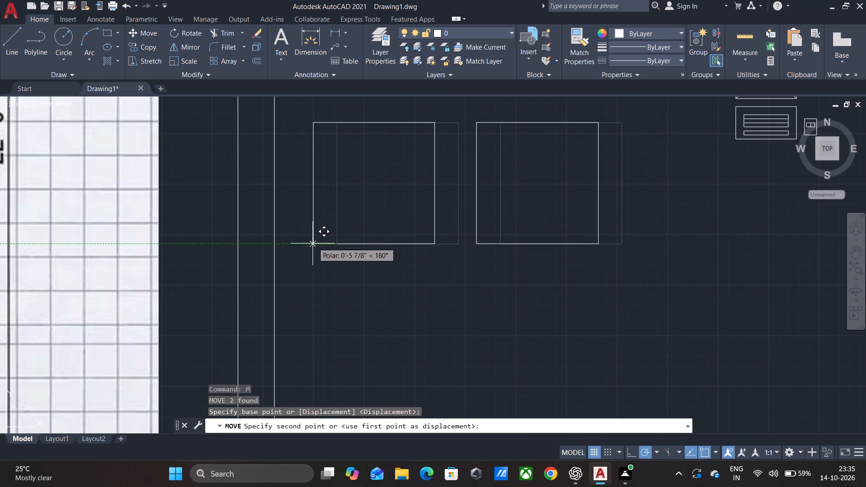
{"action": "scroll", "coordinate": [312, 243], "scroll_direction": "down", "scroll_amount": 1}
{"action": "middle_click_drag", "start_coordinate": [312, 243], "coordinate": [311, 279]}
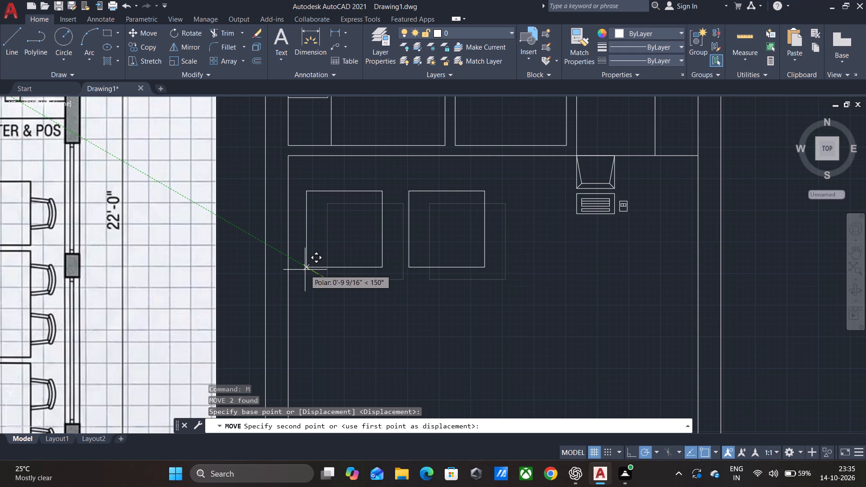
{"action": "left_click", "coordinate": [305, 270]}
Draw a 36" by 36" table rectangle in the dining area's left half, below the two 30" tables.
{"action": "scroll", "coordinate": [447, 292], "scroll_direction": "down", "scroll_amount": 3}
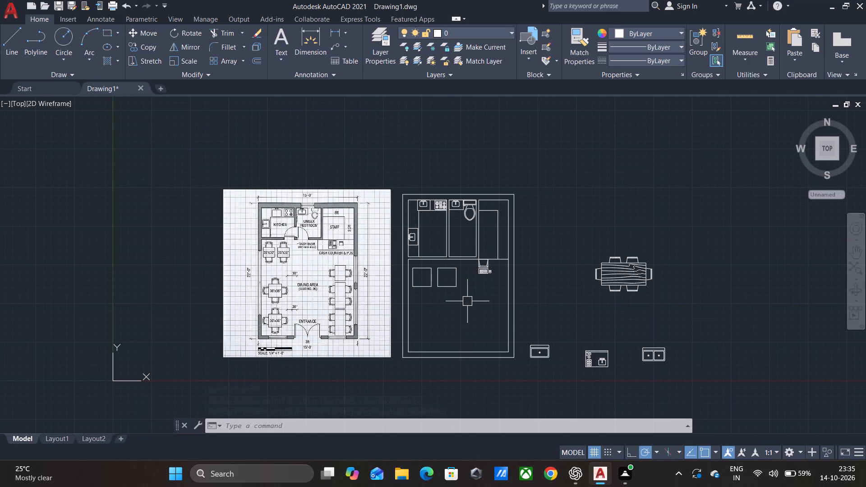
{"action": "scroll", "coordinate": [467, 301], "scroll_direction": "up", "scroll_amount": 1}
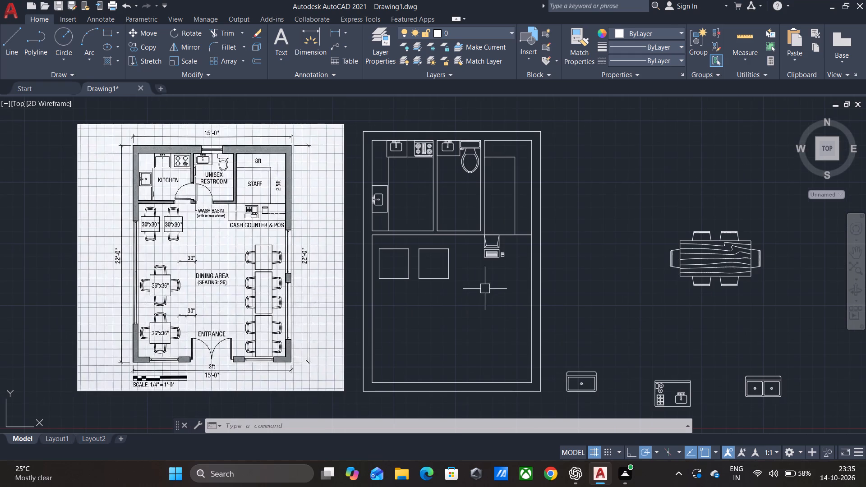
{"action": "middle_click_drag", "start_coordinate": [470, 306], "coordinate": [469, 291]}
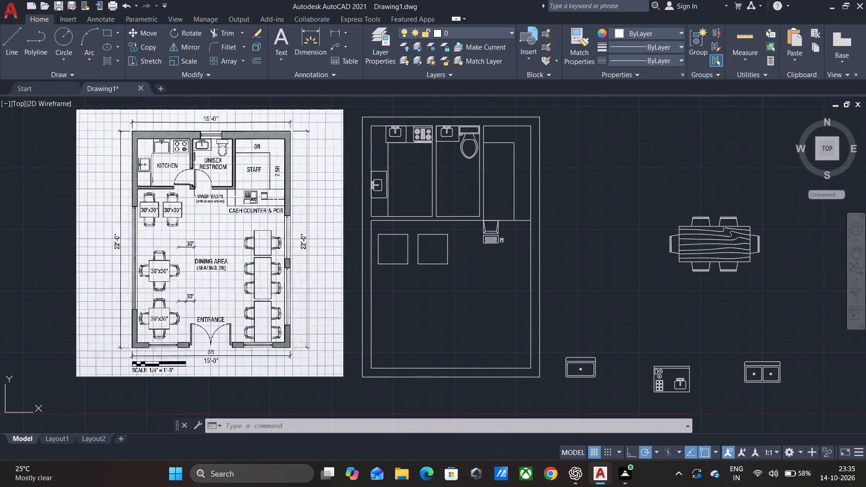
{"action": "middle_click_drag", "start_coordinate": [469, 291], "coordinate": [469, 285]}
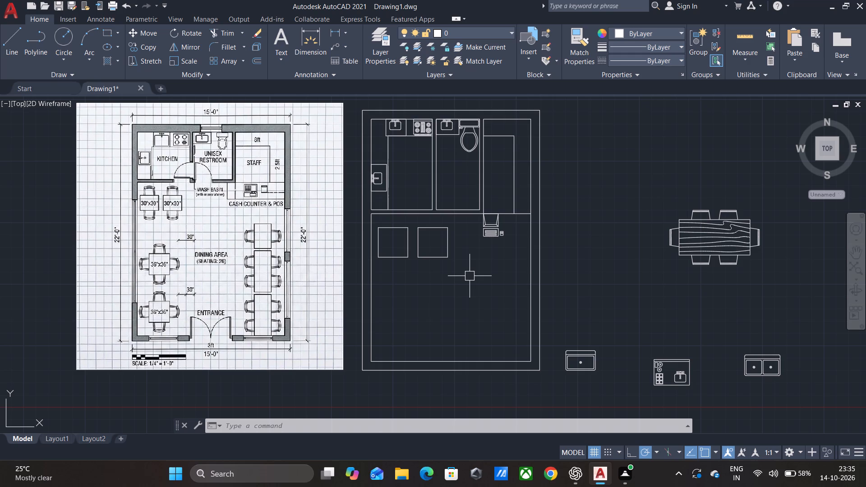
{"action": "key", "text": "r"}
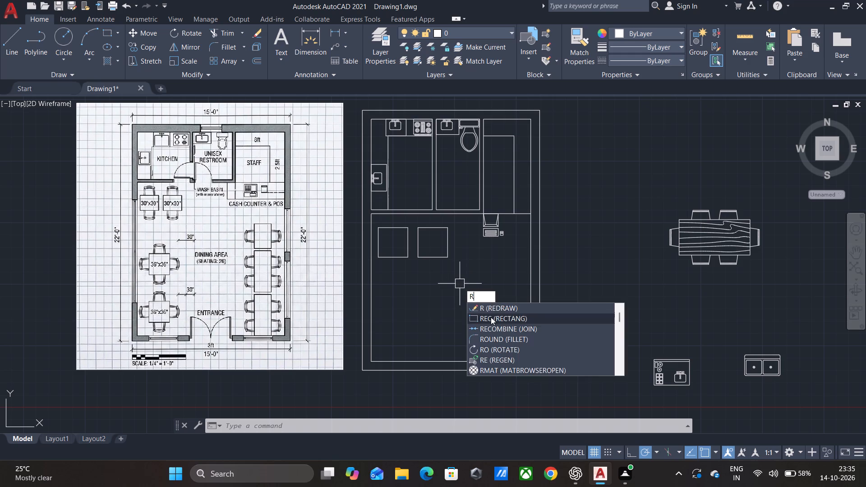
{"action": "left_click", "coordinate": [490, 320]}
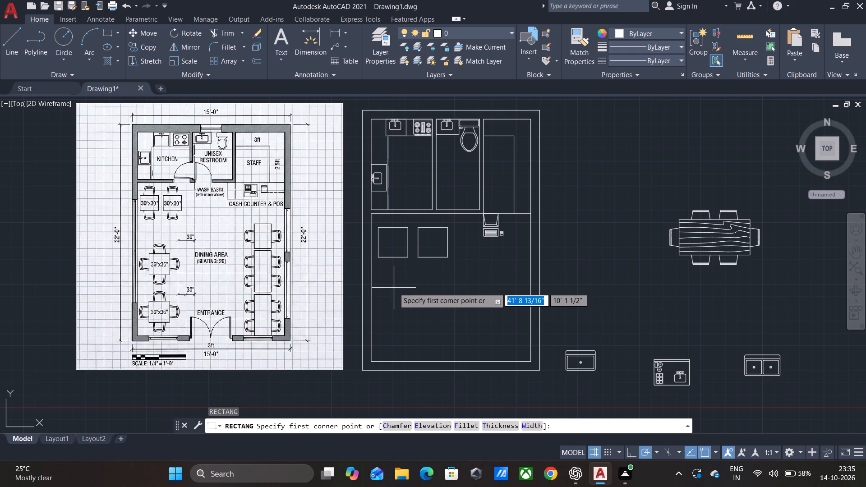
{"action": "left_click", "coordinate": [392, 286]}
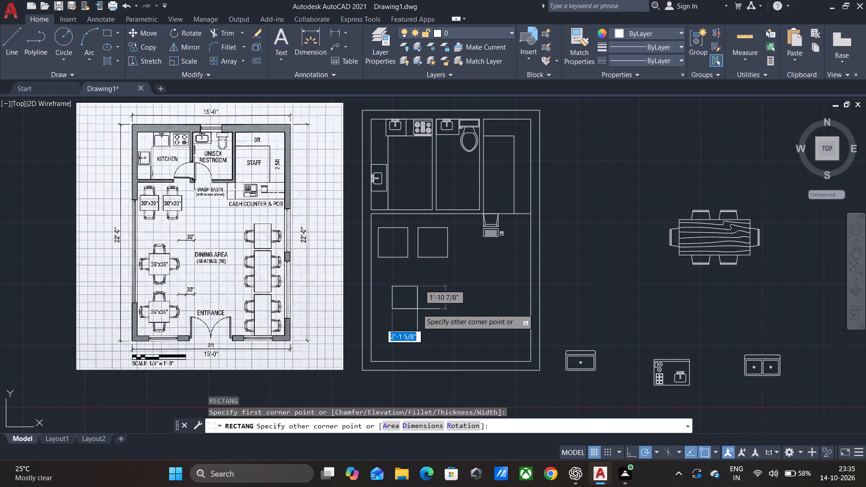
{"action": "key", "text": "d"}
{"action": "key", "text": "Return"}
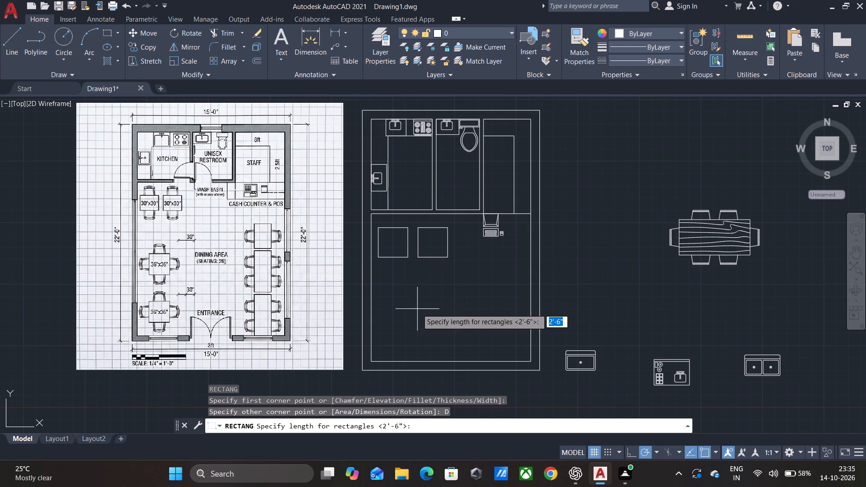
{"action": "type", "text": "36"}
{"action": "key", "text": "shift+quotedbl"}
{"action": "key", "text": "Return"}
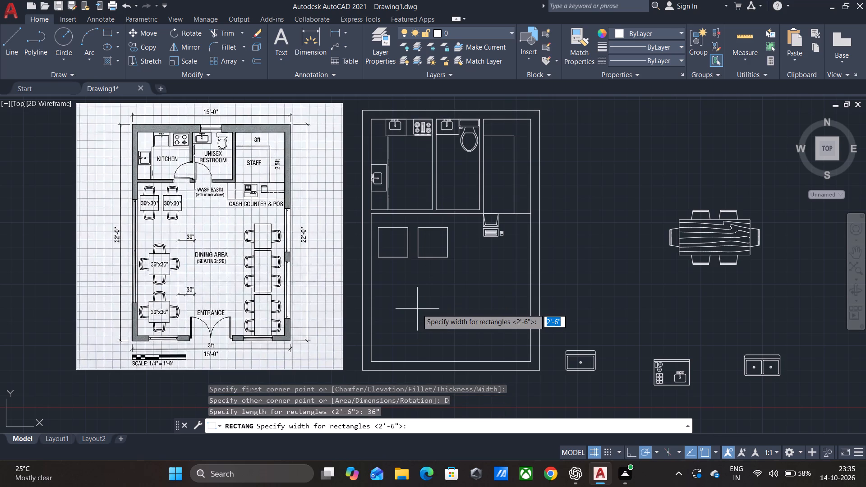
{"action": "type", "text": "36"}
{"action": "key", "text": "shift+quotedbl"}
{"action": "key", "text": "Return"}
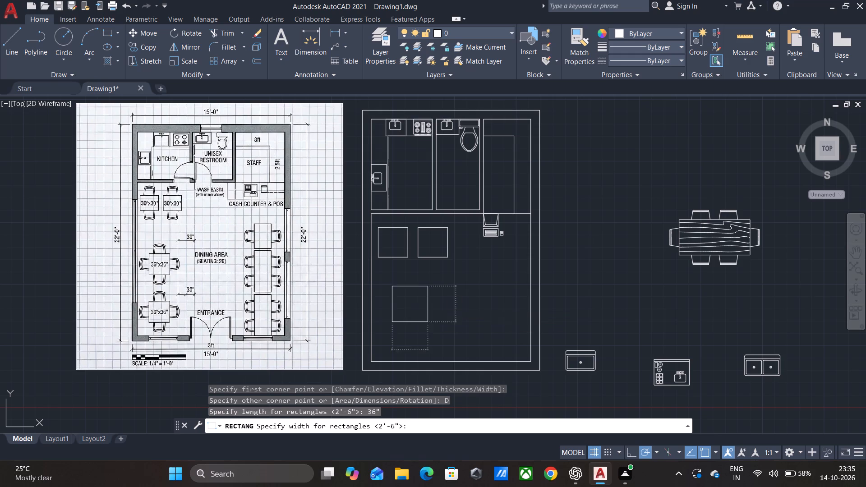
{"action": "left_click", "coordinate": [460, 333]}
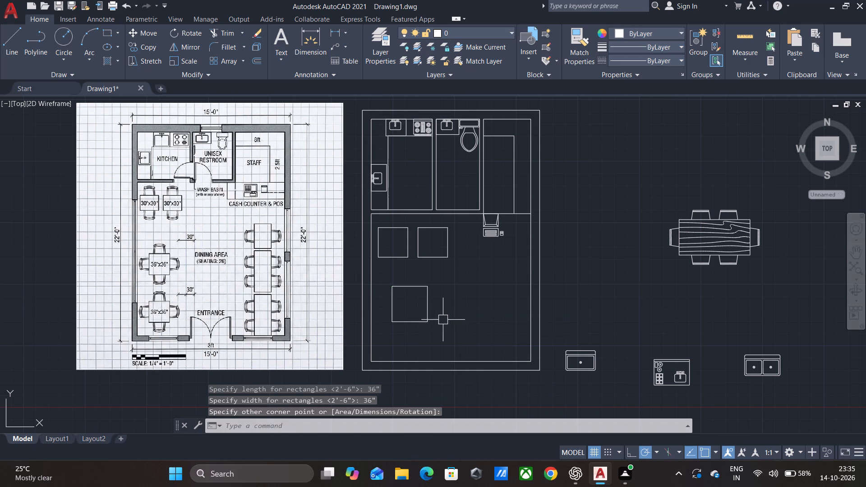
Move the 36" square table straight up by about 10", closer to the 30" tables.
{"action": "middle_click_drag", "start_coordinate": [443, 320], "coordinate": [438, 300]}
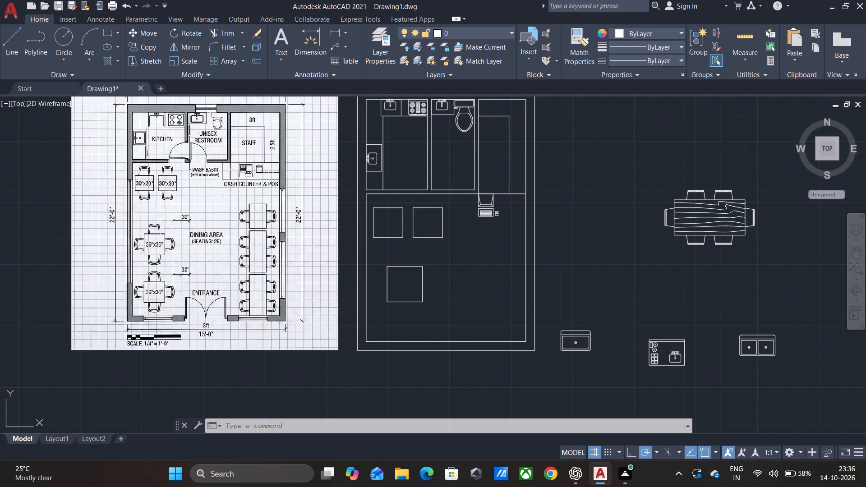
{"action": "left_click", "coordinate": [451, 321]}
{"action": "left_click", "coordinate": [387, 259]}
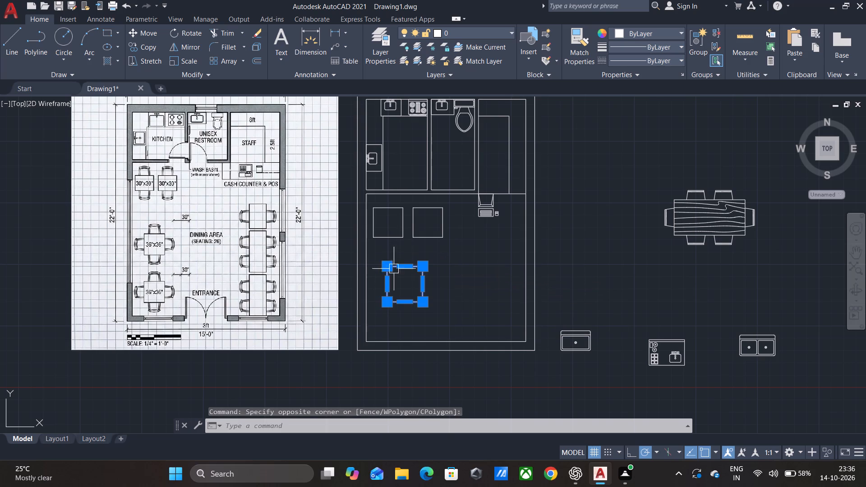
{"action": "key", "text": "m"}
{"action": "key", "text": "Return"}
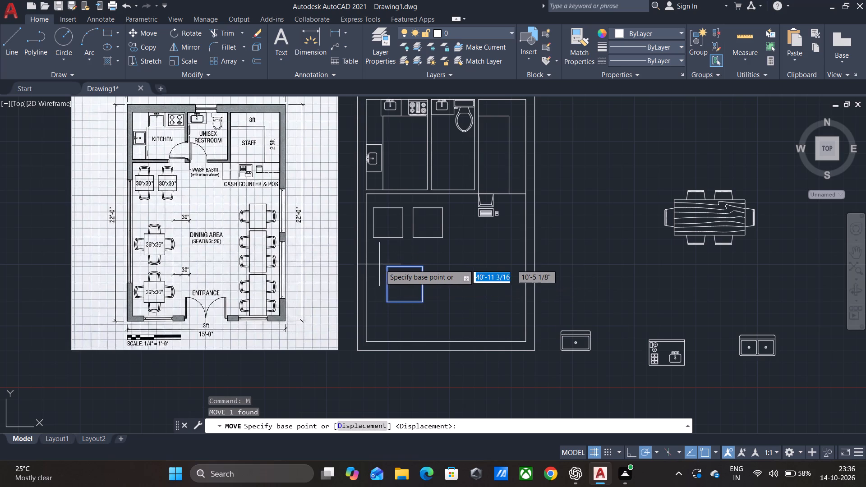
{"action": "left_click", "coordinate": [387, 266]}
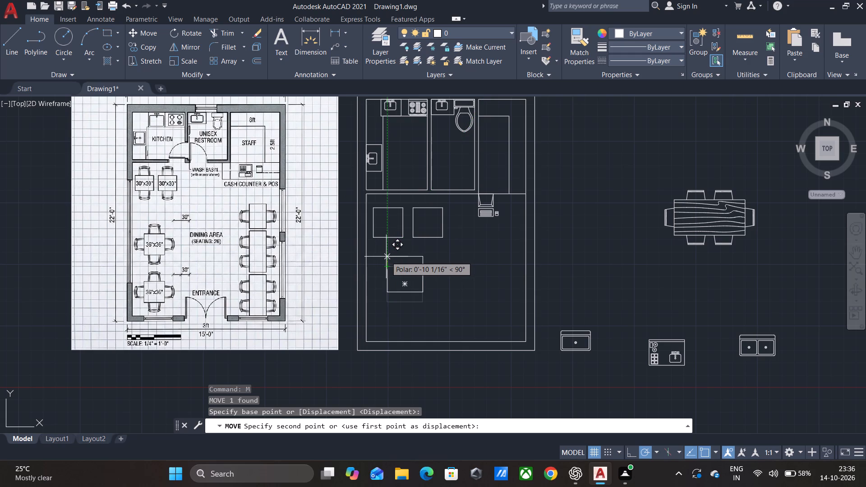
{"action": "left_click", "coordinate": [387, 257]}
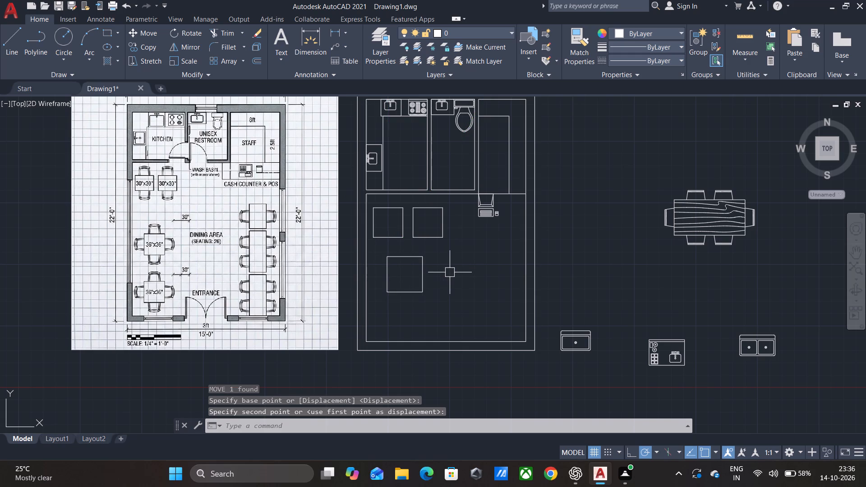
{"action": "key", "text": "Escape"}
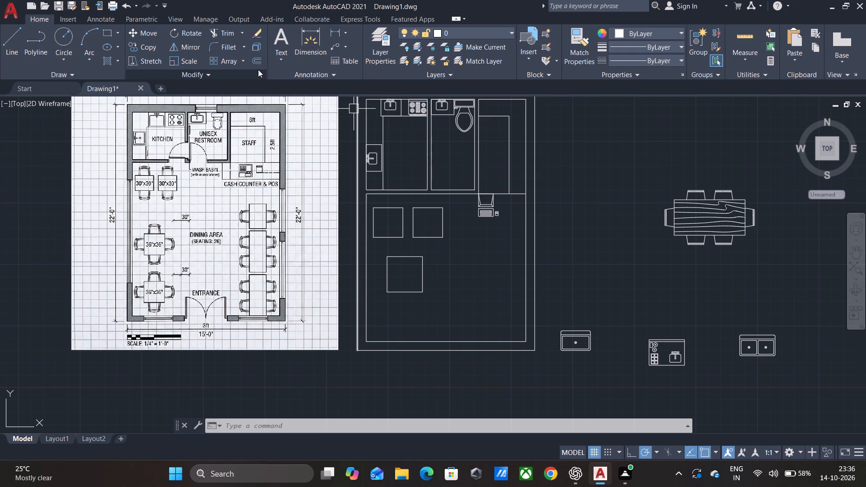
Check the distance from the kitchen's lower-left inner corner up to the lower edge of the left-wall sink.
{"action": "key", "text": "d"}
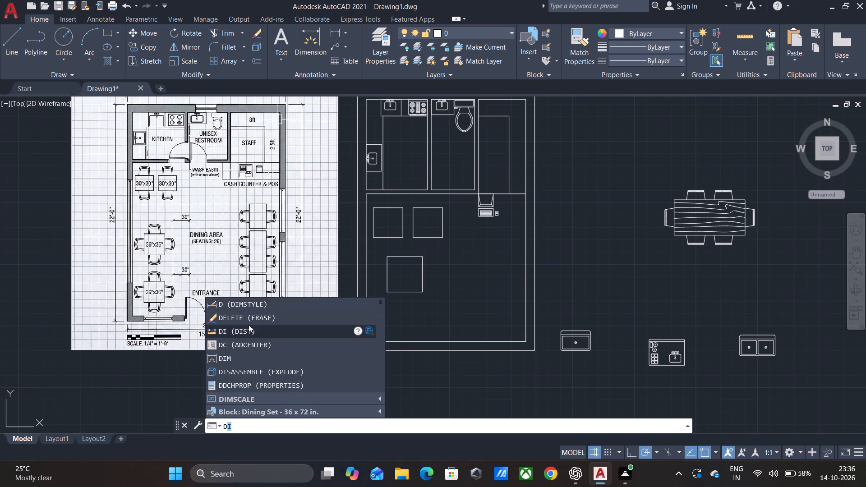
{"action": "left_click", "coordinate": [248, 325]}
{"action": "scroll", "coordinate": [346, 210], "scroll_direction": "up", "scroll_amount": 2}
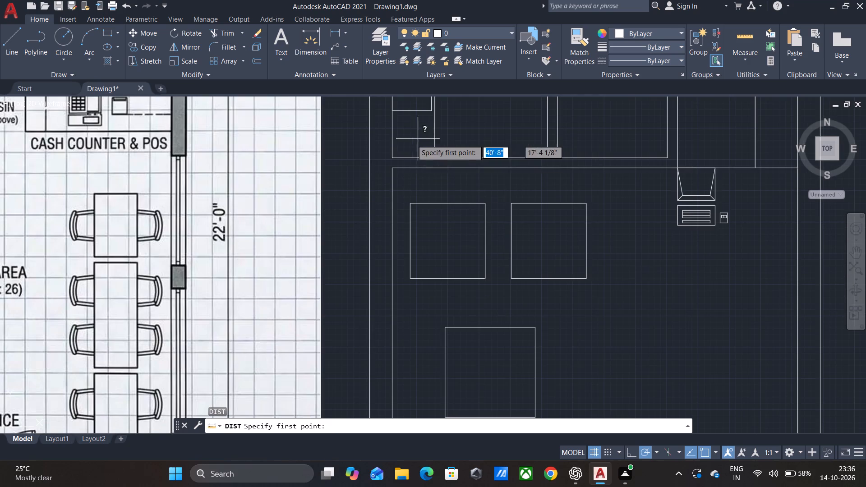
{"action": "middle_click_drag", "start_coordinate": [405, 141], "coordinate": [387, 241]}
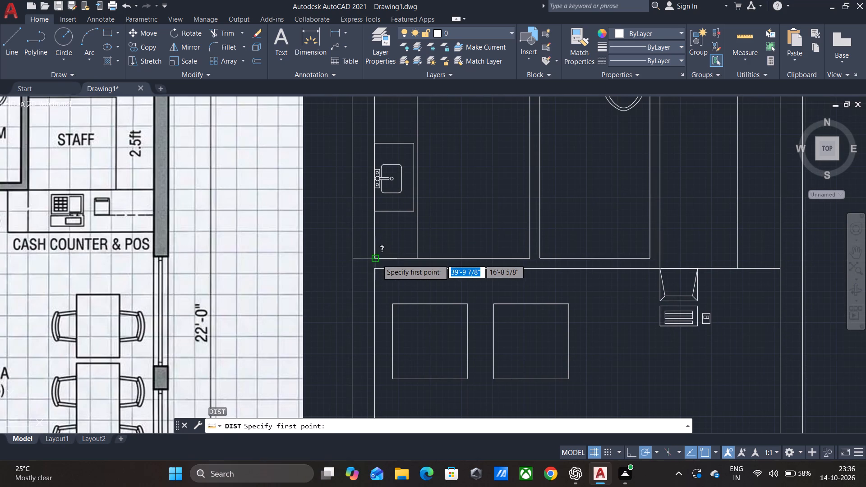
{"action": "left_click", "coordinate": [377, 259]}
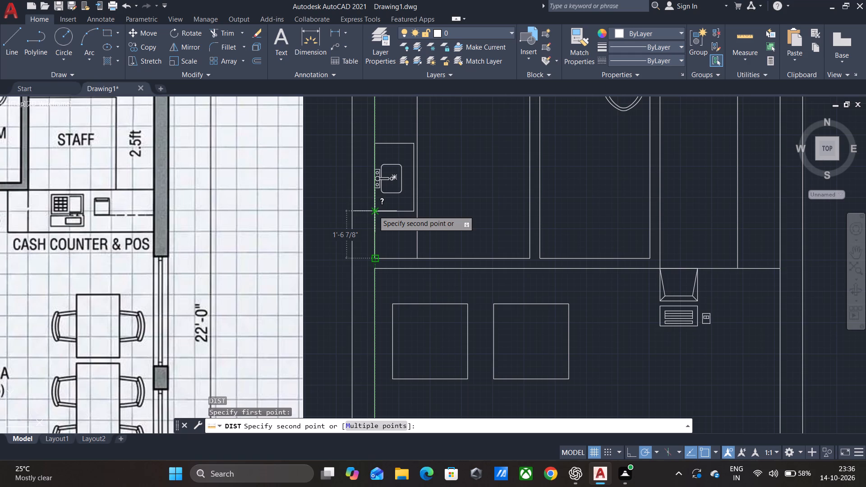
{"action": "key", "text": "Escape"}
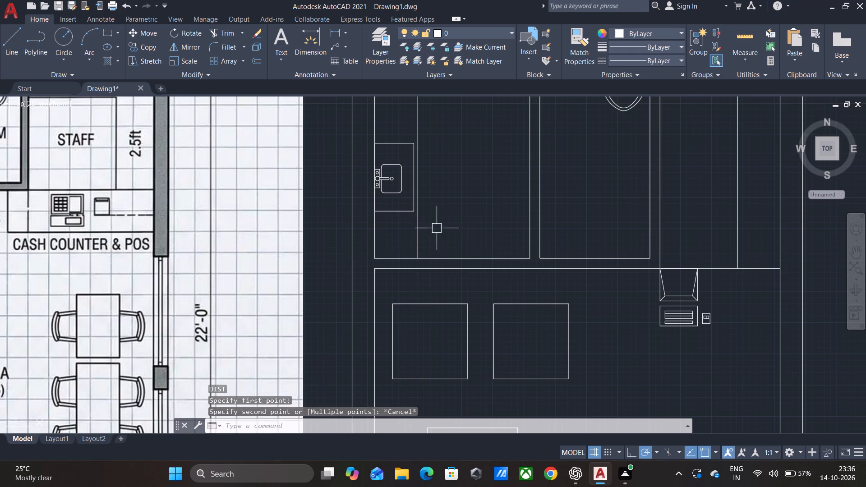
Offset the bottom wall lines of the kitchen, restroom and staff area 1'6" upward into the rooms.
{"action": "middle_click_drag", "start_coordinate": [447, 224], "coordinate": [431, 228]}
{"action": "scroll", "coordinate": [437, 227], "scroll_direction": "down", "scroll_amount": 1}
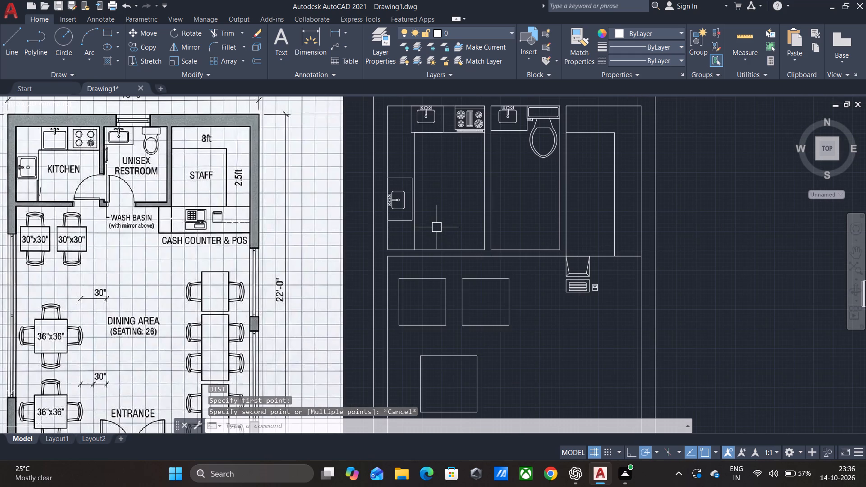
{"action": "middle_click_drag", "start_coordinate": [444, 225], "coordinate": [409, 217]}
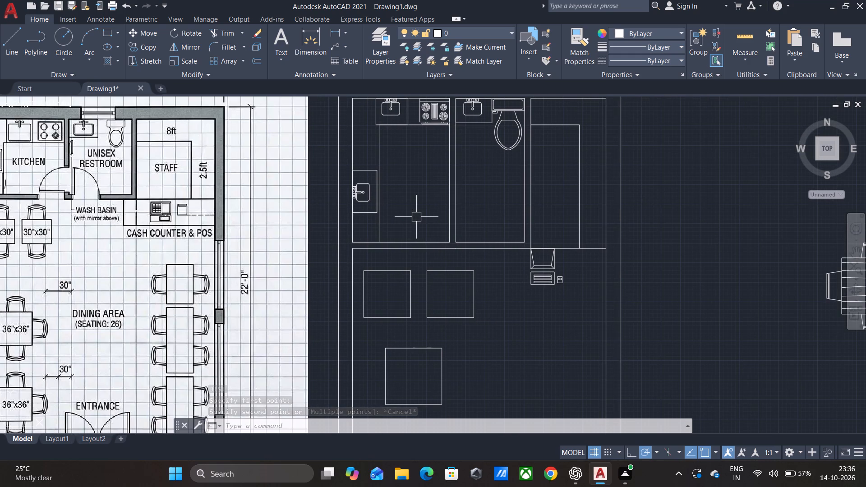
{"action": "key", "text": "o"}
{"action": "key", "text": "Return"}
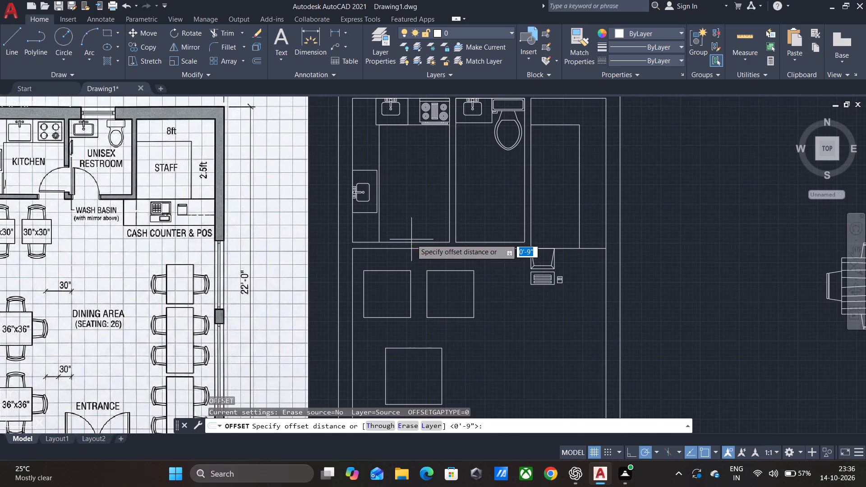
{"action": "key", "text": "BackSpace"}
{"action": "type", "text": "1'"}
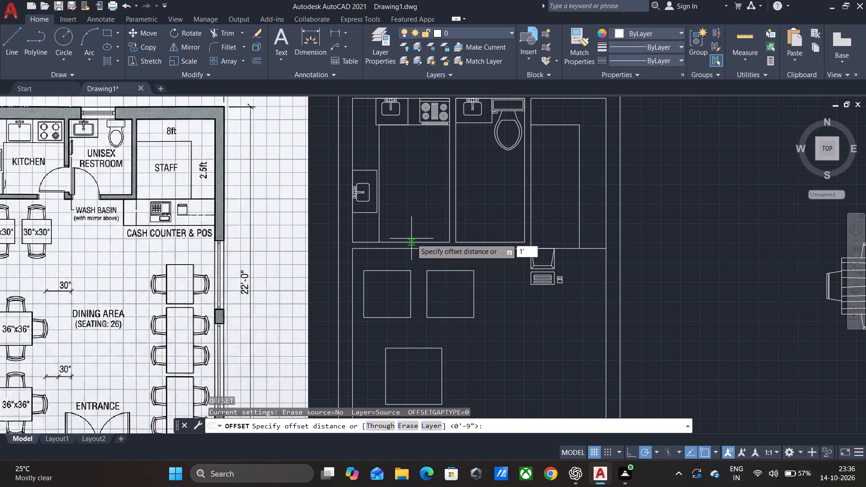
{"action": "type", "text": "6\""}
{"action": "key", "text": "Return"}
{"action": "left_click", "coordinate": [397, 242]}
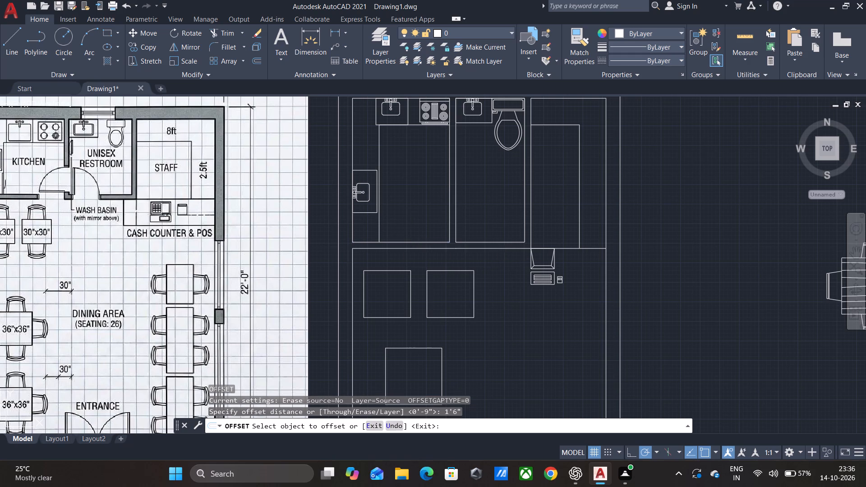
{"action": "left_click", "coordinate": [394, 219]}
{"action": "left_click", "coordinate": [489, 239]}
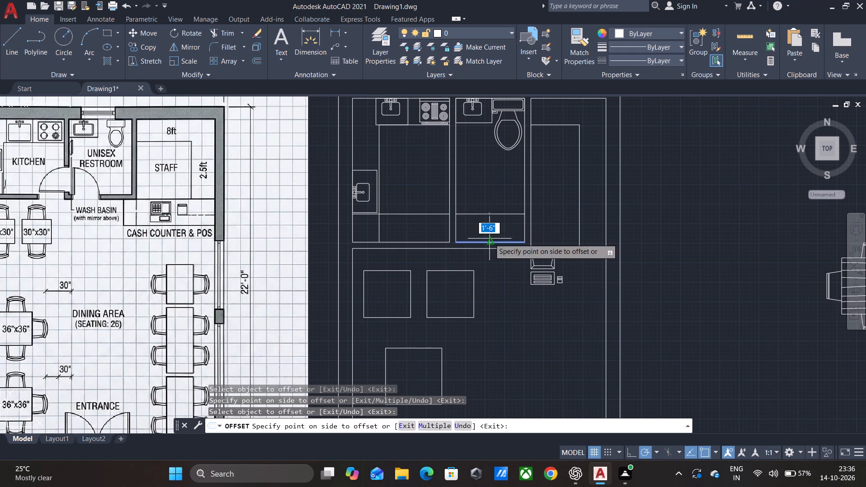
{"action": "left_click", "coordinate": [484, 206]}
{"action": "left_click", "coordinate": [570, 248]}
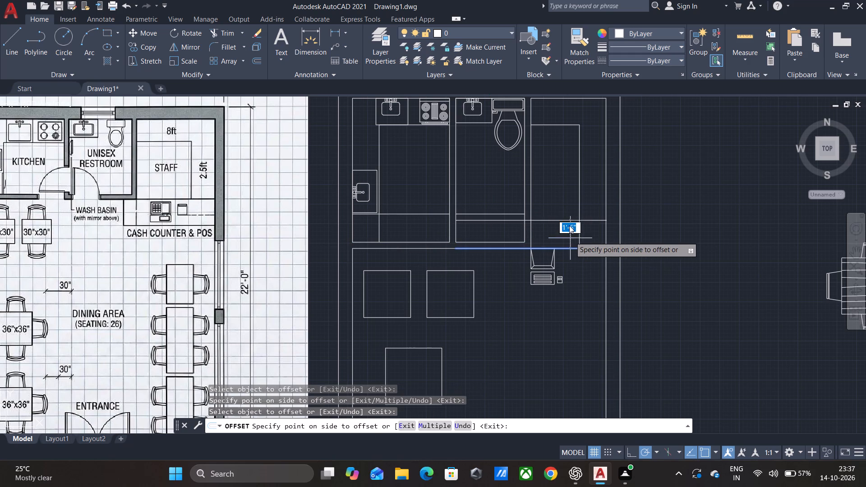
{"action": "left_click", "coordinate": [568, 221]}
{"action": "left_click", "coordinate": [488, 250]}
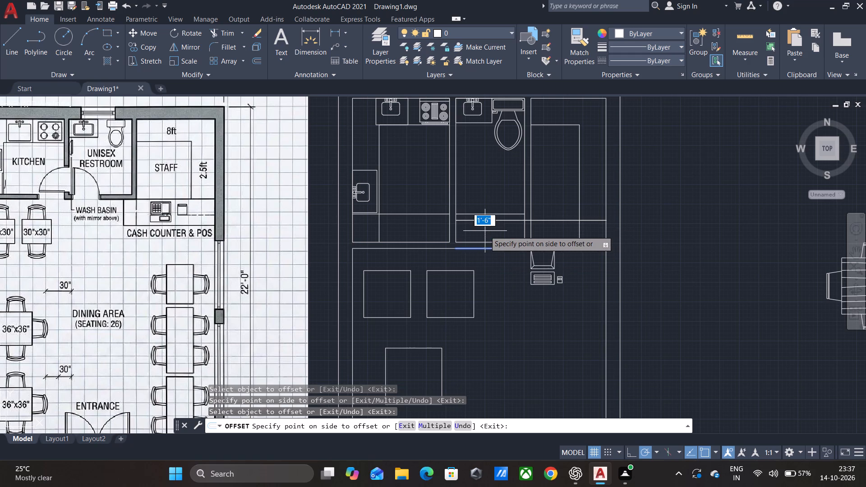
{"action": "left_click", "coordinate": [485, 231]}
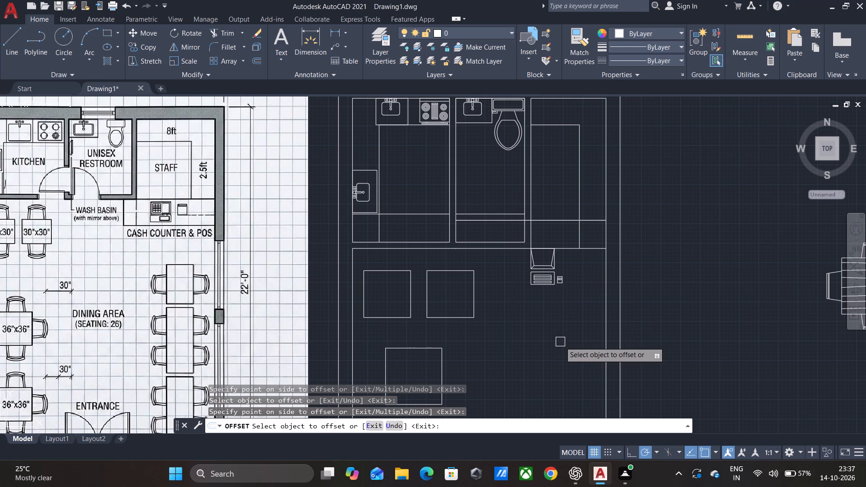
{"action": "key", "text": "Escape"}
Trim away the former bottom wall lines and the vertical line ends below the new offsets across kitchen, restroom and staff area.
{"action": "type", "text": "TR"}
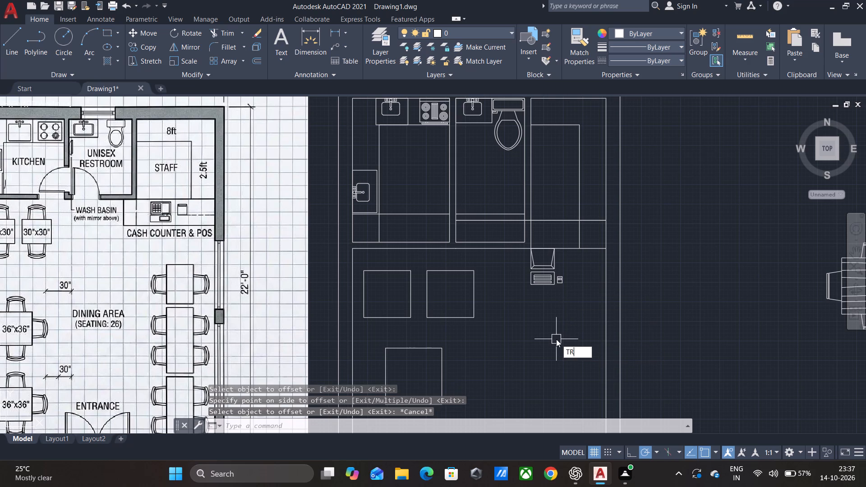
{"action": "key", "text": "Return"}
{"action": "key", "text": "Return"}
{"action": "left_click", "coordinate": [499, 243]}
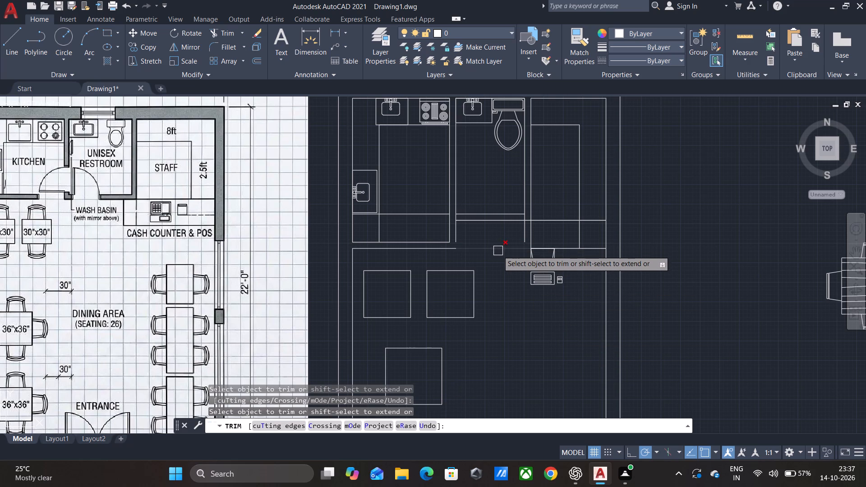
{"action": "left_click", "coordinate": [498, 251]}
{"action": "left_click", "coordinate": [456, 237]}
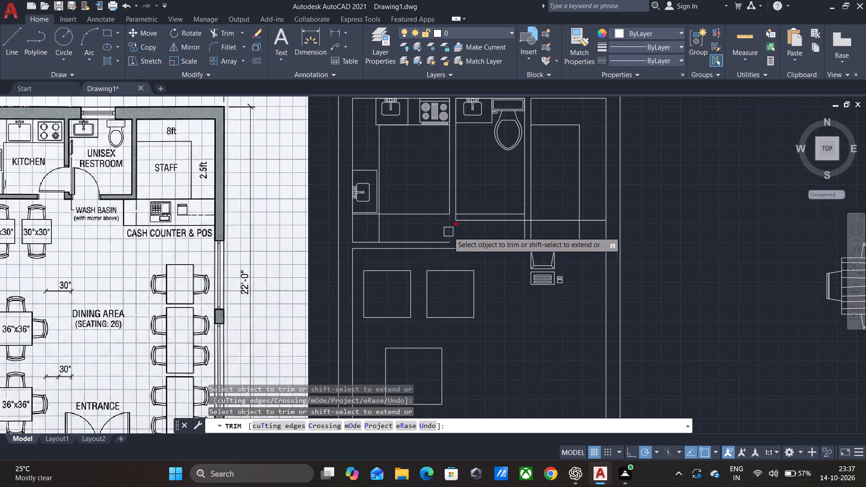
{"action": "left_click", "coordinate": [448, 232]}
{"action": "left_click", "coordinate": [434, 242]}
{"action": "left_click", "coordinate": [437, 247]}
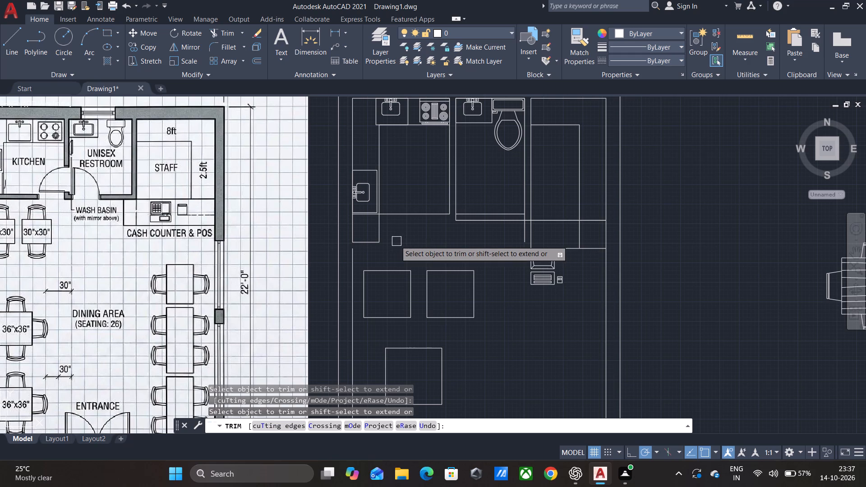
{"action": "left_click", "coordinate": [383, 235]}
{"action": "left_click", "coordinate": [373, 240]}
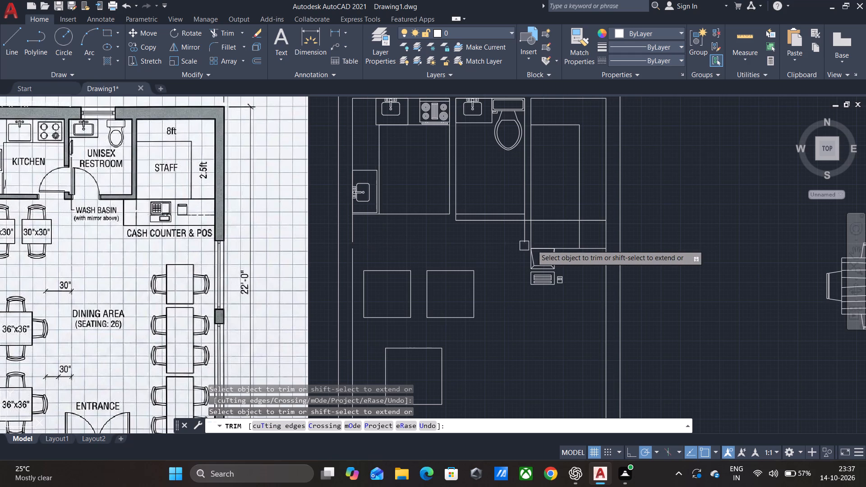
{"action": "left_click", "coordinate": [533, 236]}
{"action": "left_click", "coordinate": [522, 230]}
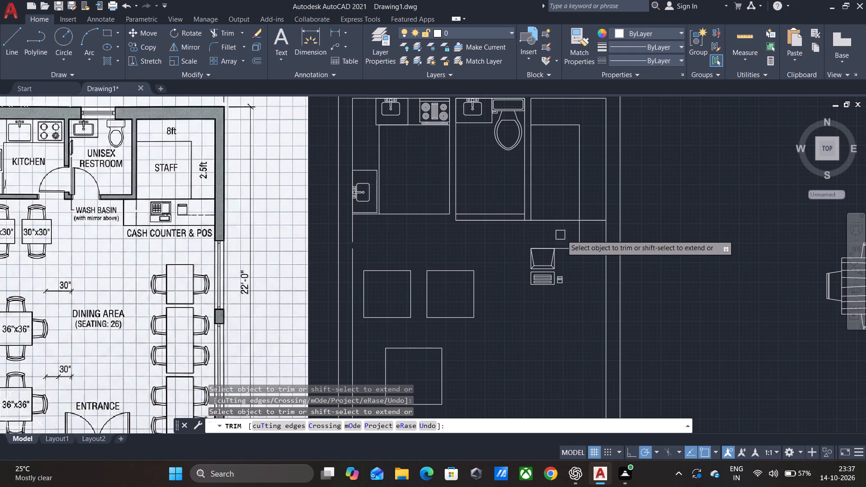
{"action": "left_click", "coordinate": [580, 235]}
{"action": "left_click", "coordinate": [583, 249]}
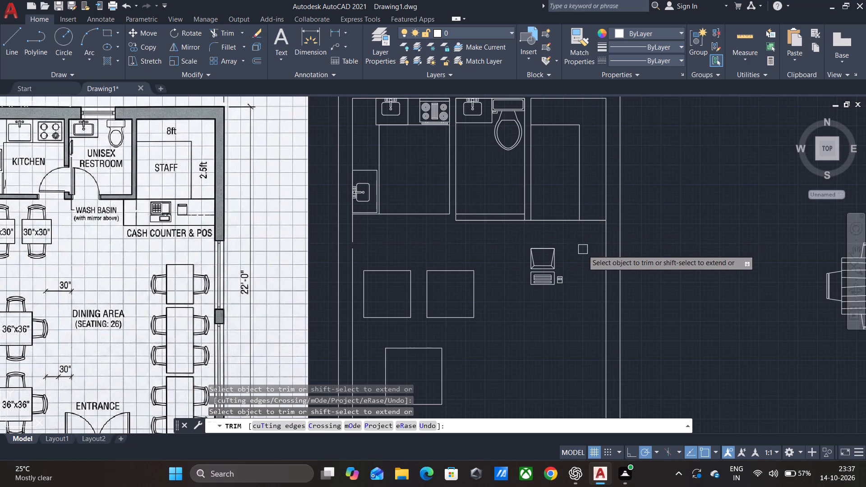
{"action": "key", "text": "Escape"}
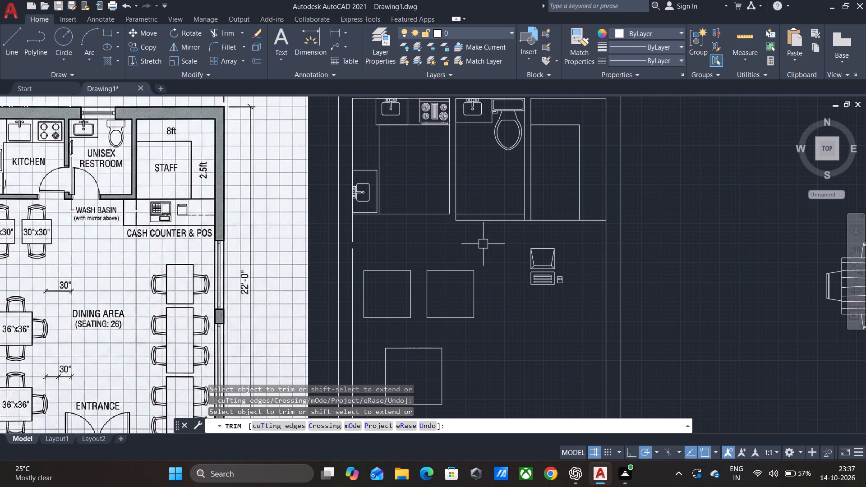
Offset the kitchen's new bottom wall line 4" downward toward the dining area.
{"action": "key", "text": "o"}
{"action": "key", "text": "Return"}
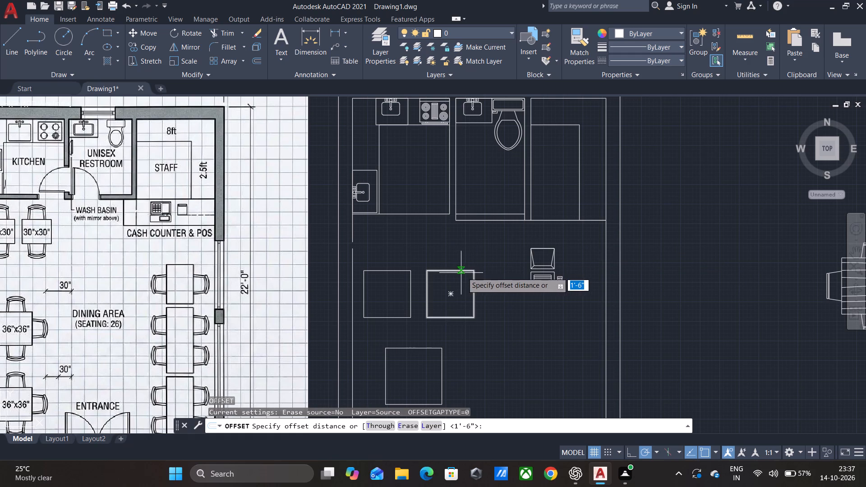
{"action": "key", "text": "BackSpace"}
{"action": "type", "text": "4\""}
{"action": "key", "text": "Return"}
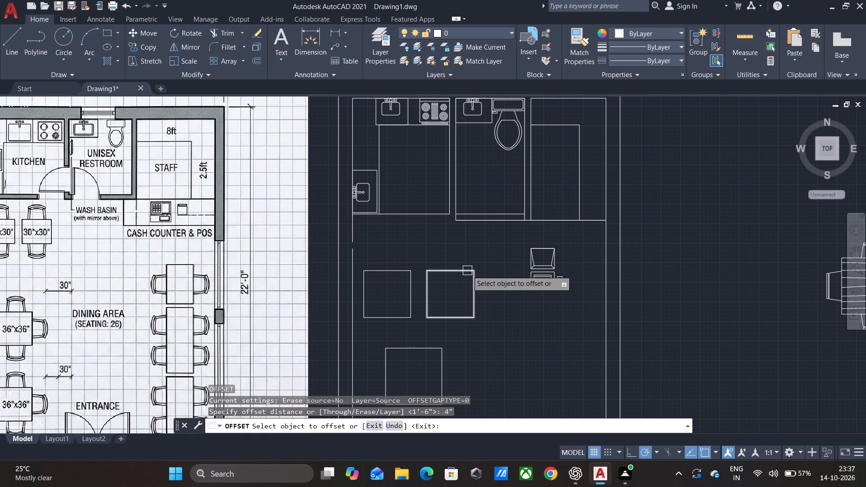
{"action": "left_click", "coordinate": [443, 217]}
{"action": "left_click", "coordinate": [444, 229]}
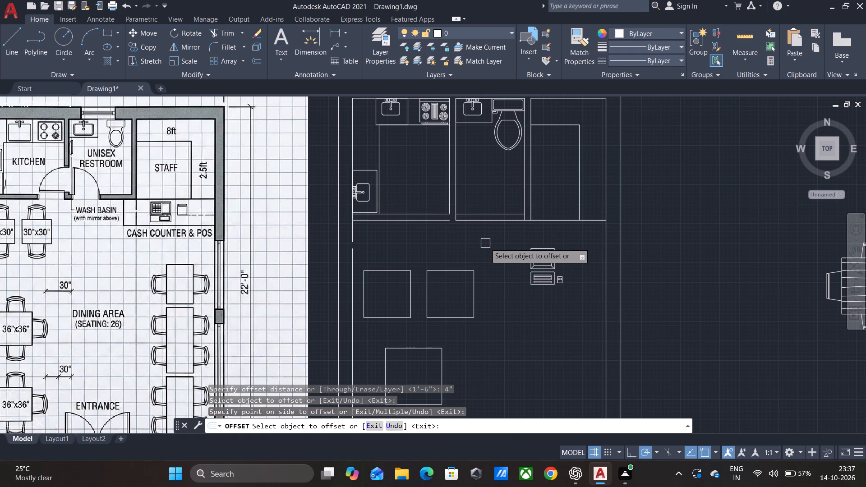
{"action": "scroll", "coordinate": [464, 225], "scroll_direction": "up", "scroll_amount": 3}
{"action": "scroll", "coordinate": [464, 225], "scroll_direction": "down", "scroll_amount": 2}
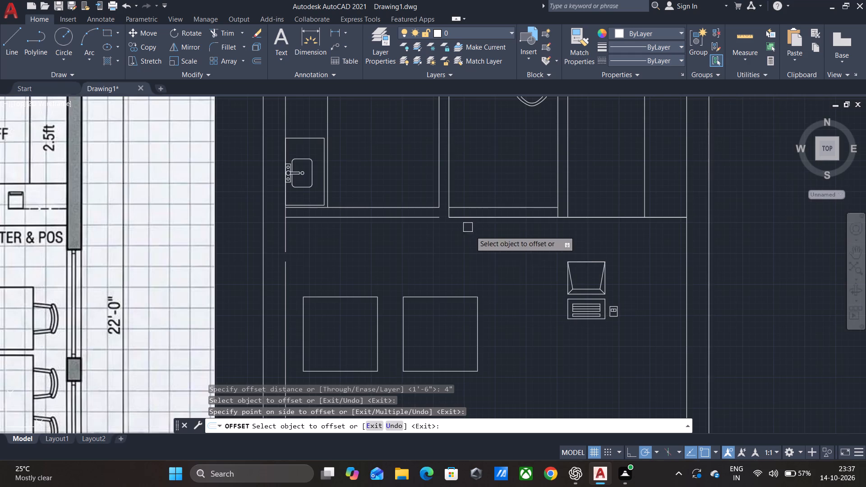
{"action": "key", "text": "Escape"}
Scale the computer, keyboard and mouse down to a little over half size from the monitor's upper-left corner.
{"action": "scroll", "coordinate": [509, 242], "scroll_direction": "down", "scroll_amount": 1}
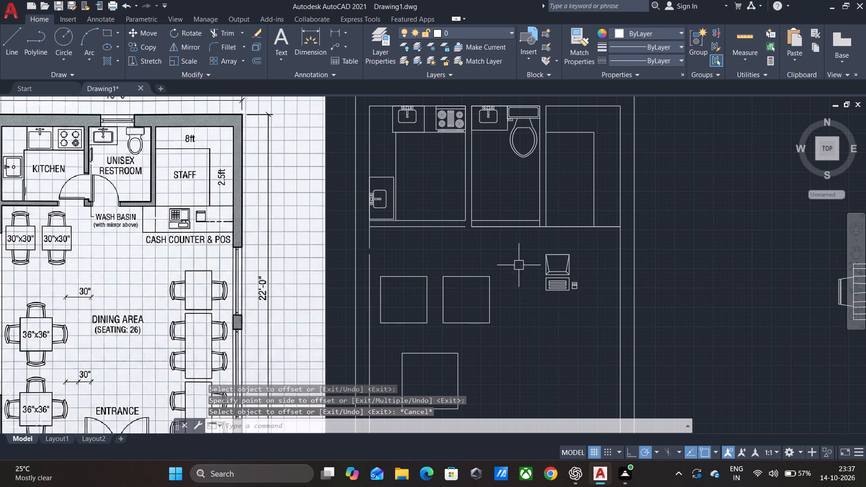
{"action": "middle_click_drag", "start_coordinate": [474, 254], "coordinate": [468, 219]}
{"action": "scroll", "coordinate": [516, 258], "scroll_direction": "down", "scroll_amount": 1}
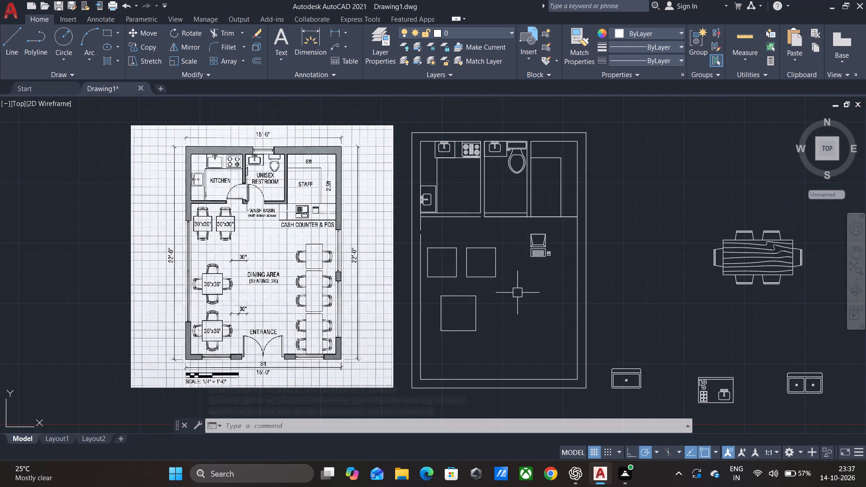
{"action": "key", "text": "Escape"}
{"action": "left_click", "coordinate": [554, 274]}
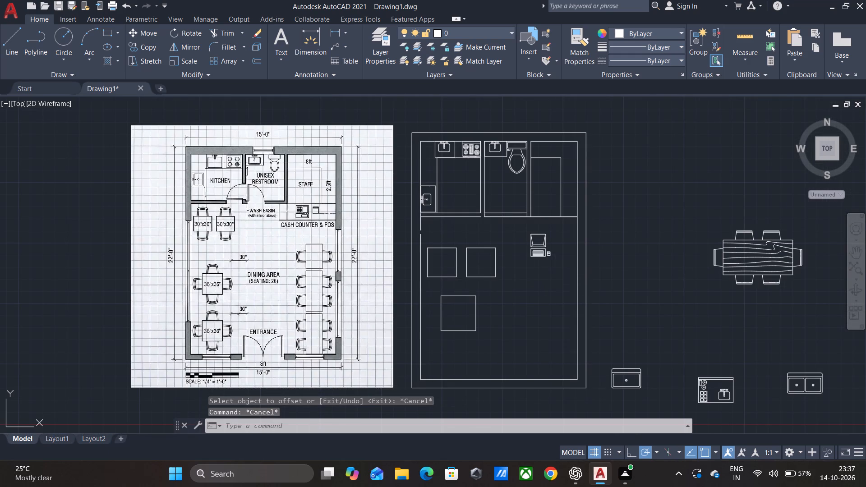
{"action": "left_click", "coordinate": [524, 229]}
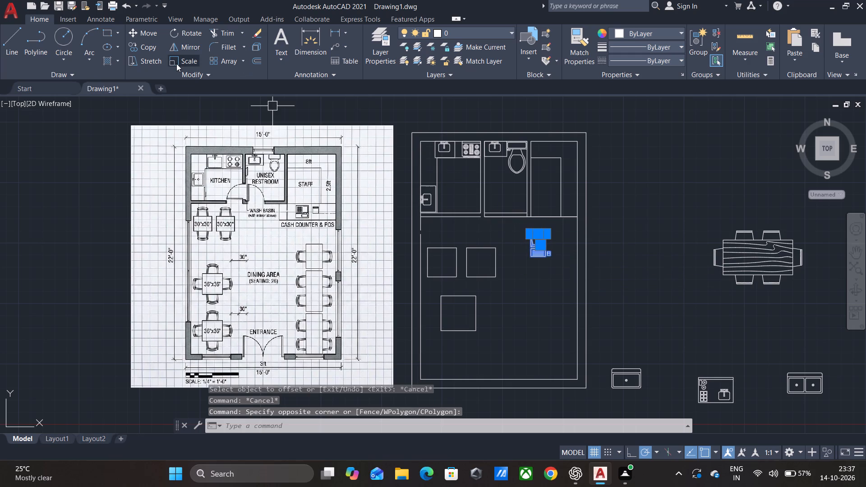
{"action": "left_click", "coordinate": [176, 64]}
{"action": "scroll", "coordinate": [490, 239], "scroll_direction": "up", "scroll_amount": 2}
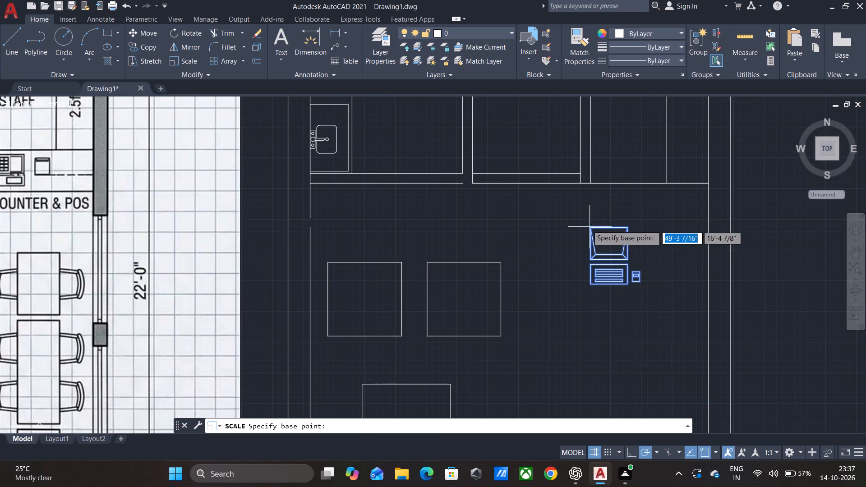
{"action": "left_click", "coordinate": [592, 225]}
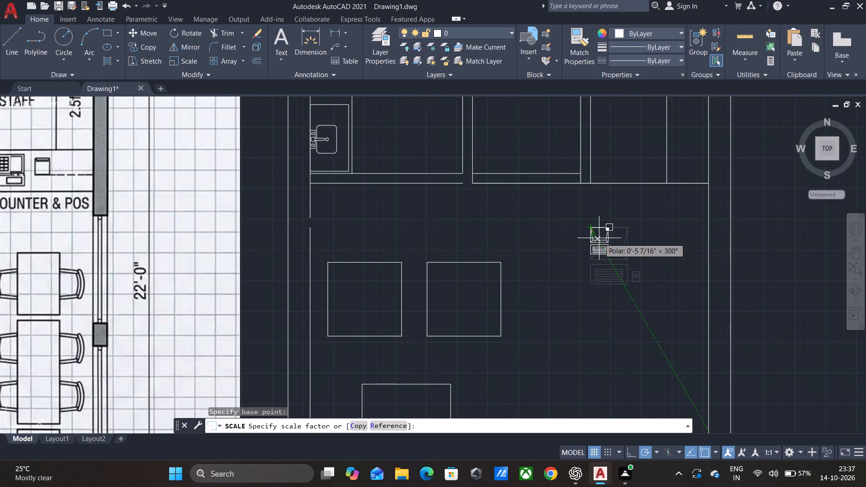
{"action": "left_click", "coordinate": [599, 241]}
{"action": "key", "text": "Escape"}
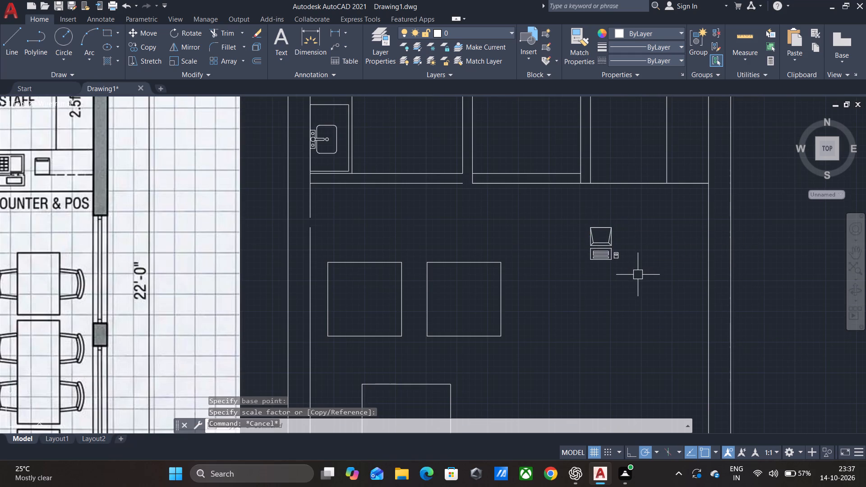
Move the reduced computer, keyboard and mouse up so the monitor's top edge meets the staff area's bottom line.
{"action": "left_click_drag", "start_coordinate": [638, 275], "coordinate": [627, 264]}
{"action": "left_click", "coordinate": [571, 217]}
{"action": "key", "text": "m"}
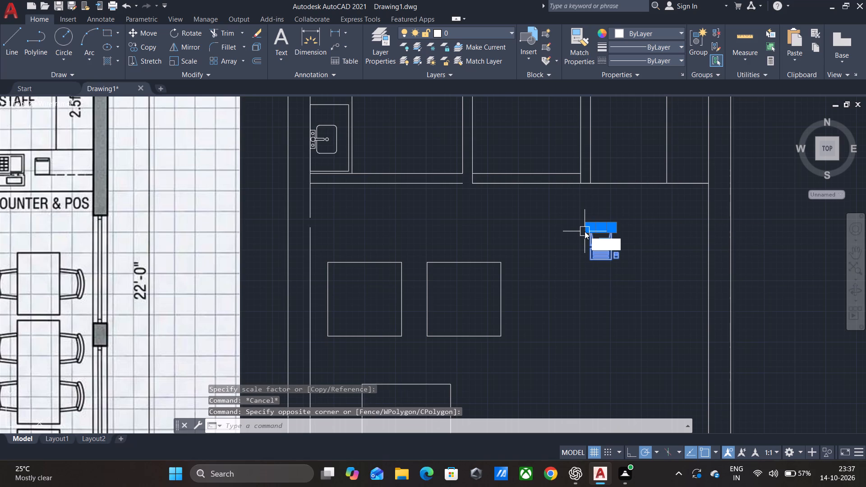
{"action": "key", "text": "Return"}
{"action": "scroll", "coordinate": [613, 227], "scroll_direction": "up", "scroll_amount": 2}
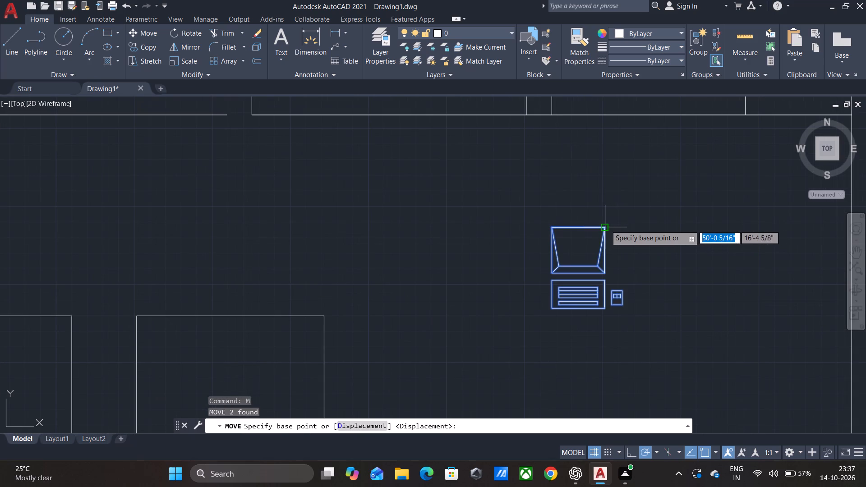
{"action": "left_click", "coordinate": [603, 226]}
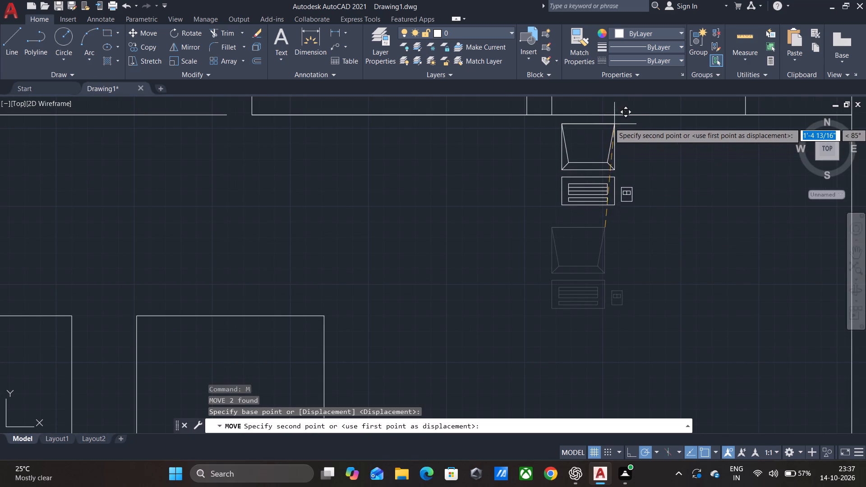
{"action": "left_click", "coordinate": [609, 118]}
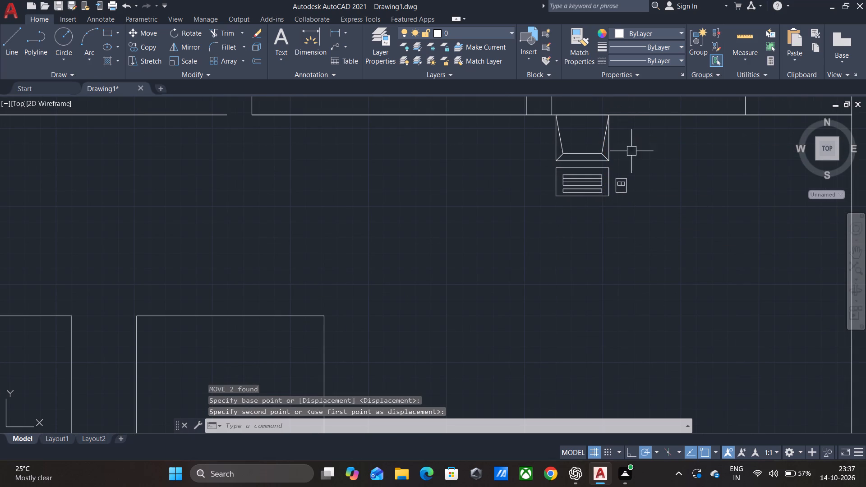
{"action": "scroll", "coordinate": [649, 163], "scroll_direction": "down", "scroll_amount": 2}
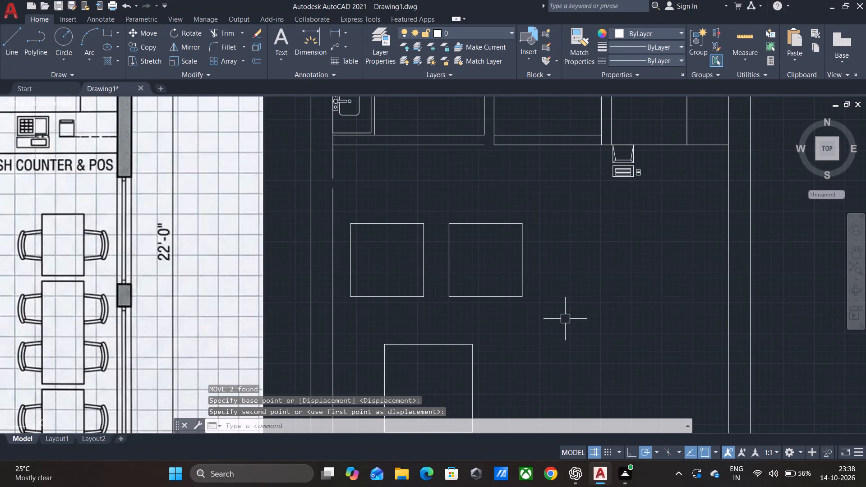
{"action": "key", "text": "Escape"}
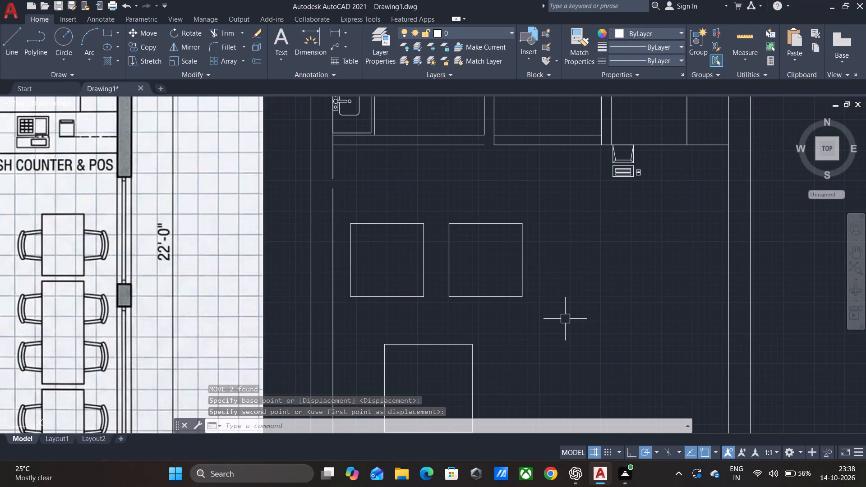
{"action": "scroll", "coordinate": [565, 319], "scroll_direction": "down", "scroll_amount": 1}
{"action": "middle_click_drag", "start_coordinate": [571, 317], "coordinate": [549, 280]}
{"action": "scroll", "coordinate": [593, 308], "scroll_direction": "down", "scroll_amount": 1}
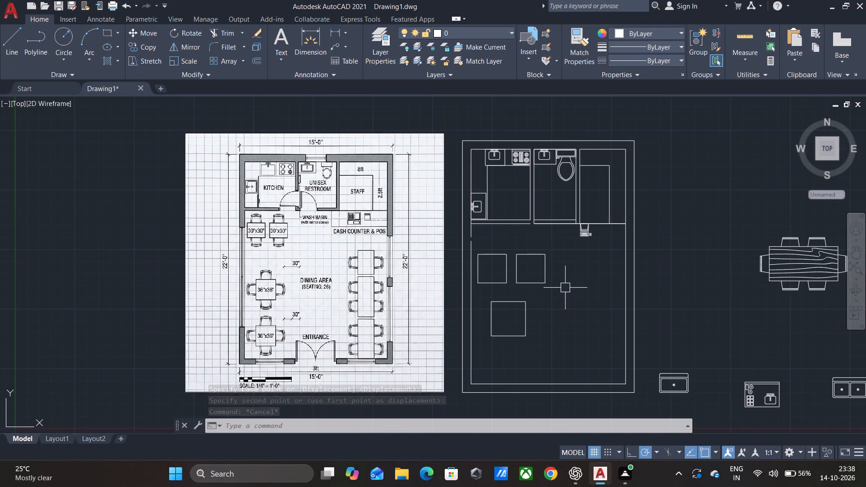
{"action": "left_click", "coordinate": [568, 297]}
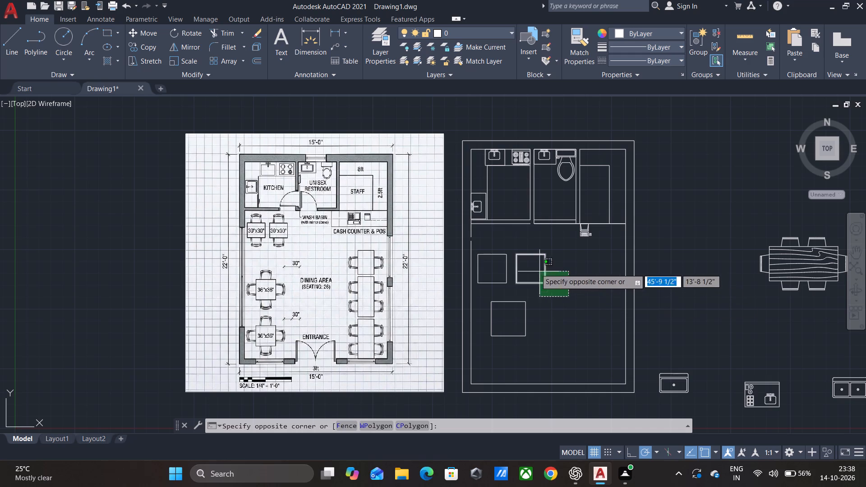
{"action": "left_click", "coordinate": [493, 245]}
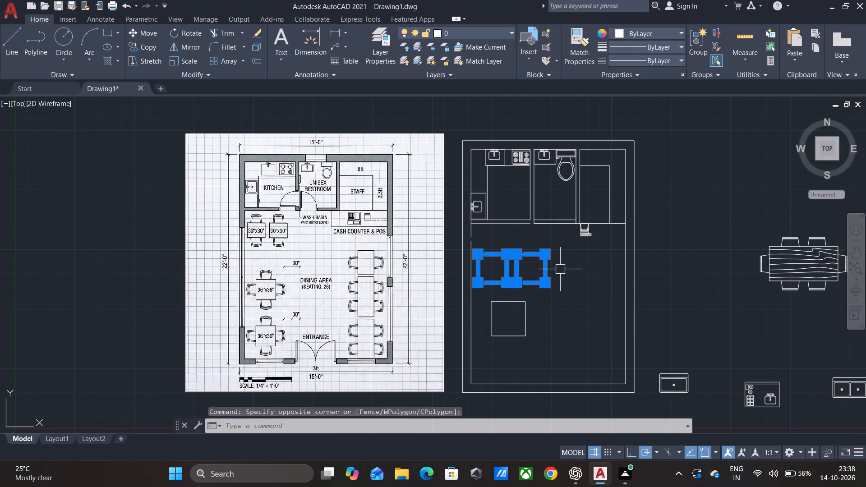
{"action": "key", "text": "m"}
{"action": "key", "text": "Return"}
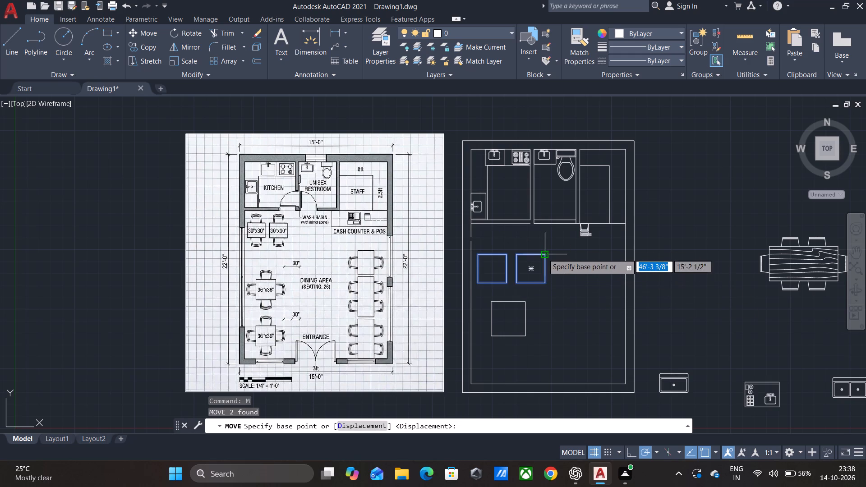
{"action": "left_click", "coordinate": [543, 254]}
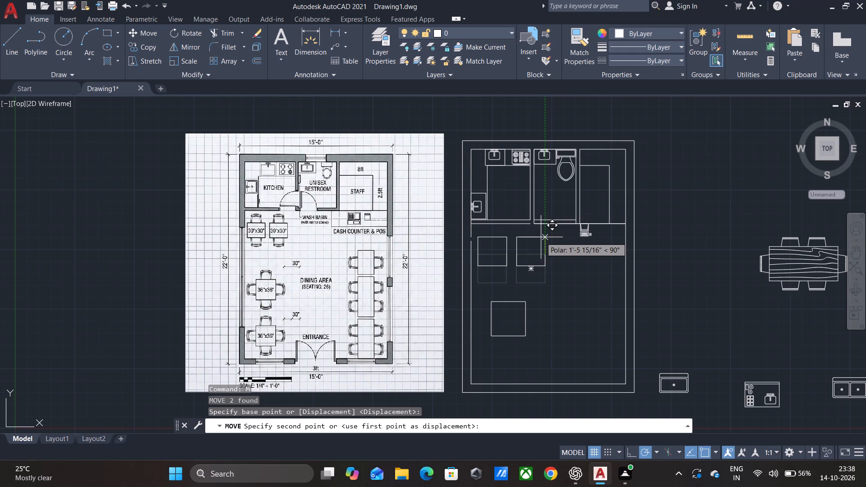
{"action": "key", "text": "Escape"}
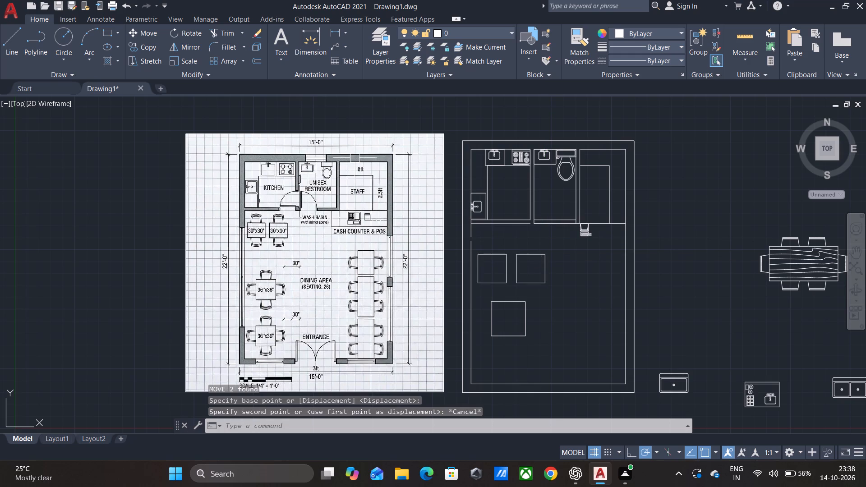
Measure the top edge of the first of the two smaller square tables below the kitchen.
{"action": "key", "text": "d"}
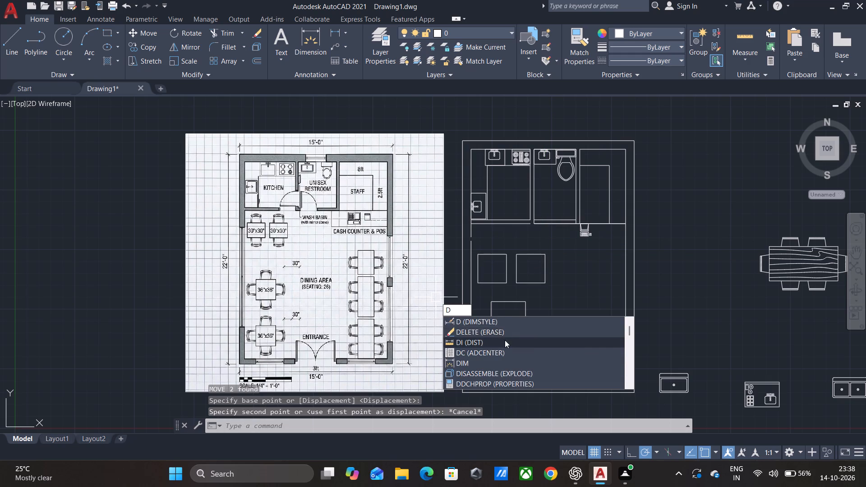
{"action": "left_click", "coordinate": [505, 340]}
{"action": "scroll", "coordinate": [499, 264], "scroll_direction": "up", "scroll_amount": 3}
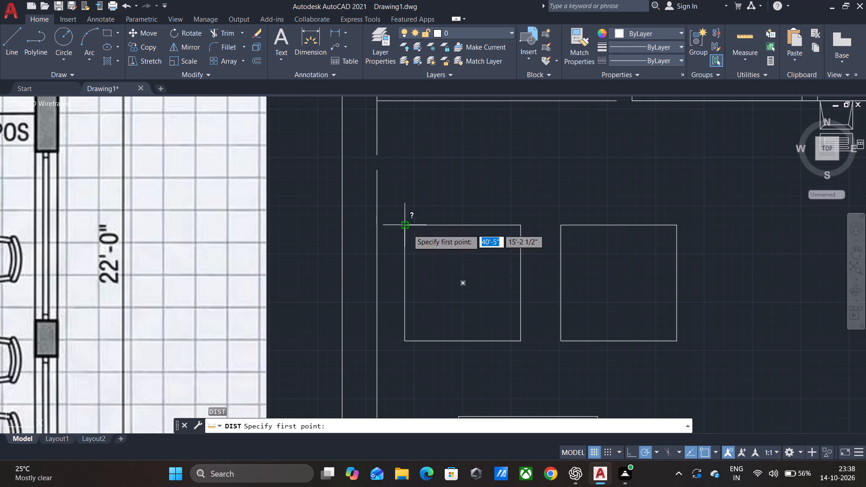
{"action": "left_click", "coordinate": [405, 225]}
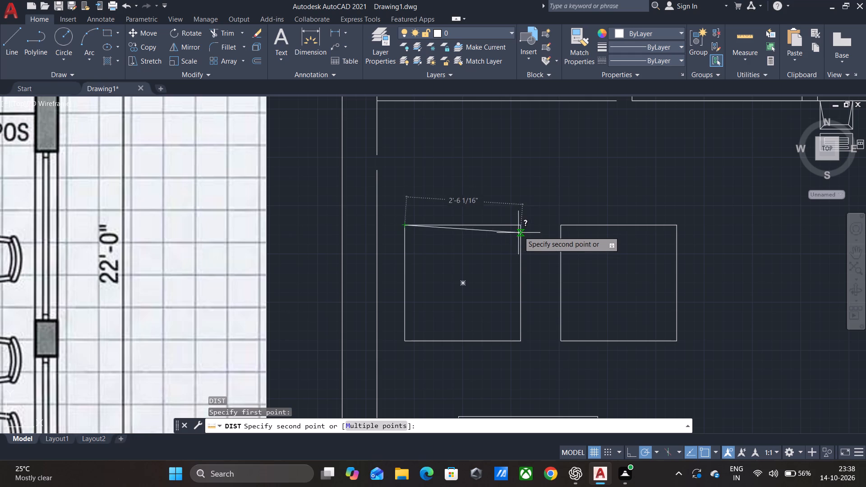
{"action": "key", "text": "Escape"}
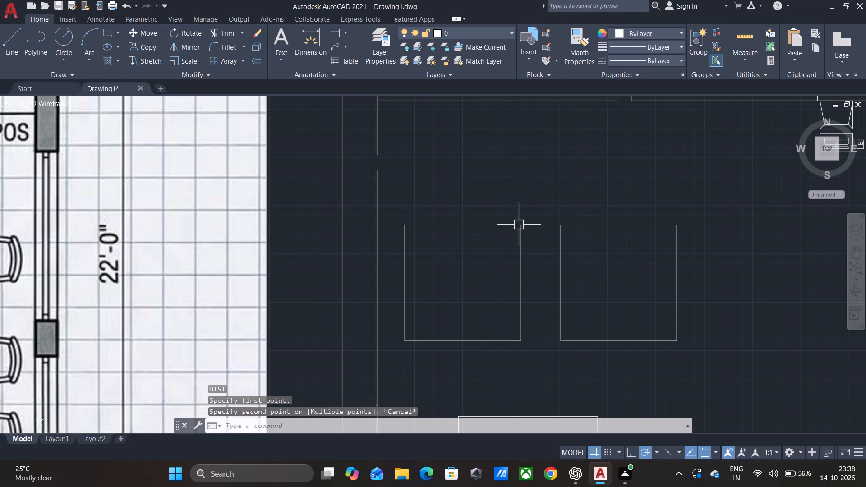
Measure the plan's inner left wall length, the outer left wall length and the outer top wall width.
{"action": "scroll", "coordinate": [519, 225], "scroll_direction": "down", "scroll_amount": 2}
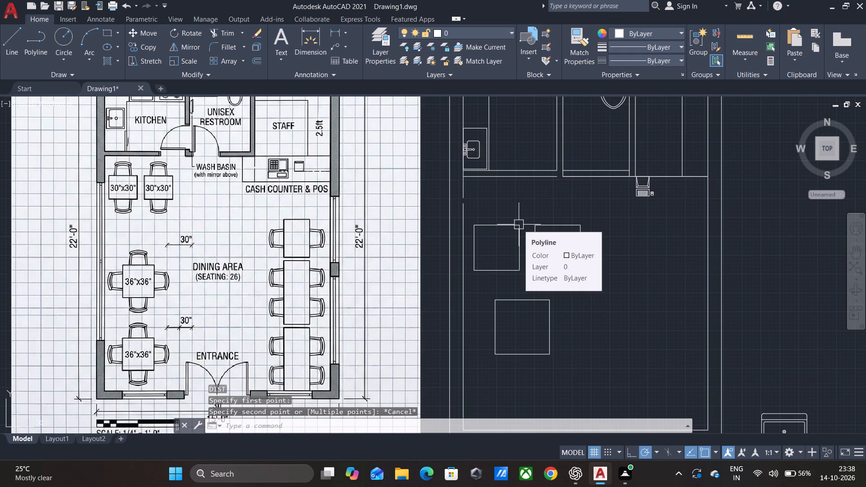
{"action": "scroll", "coordinate": [519, 225], "scroll_direction": "down", "scroll_amount": 1}
{"action": "key", "text": "d"}
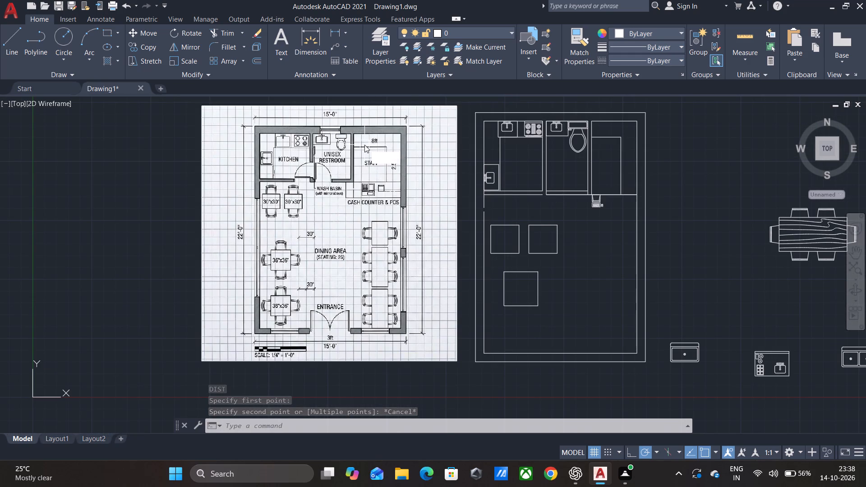
{"action": "left_click", "coordinate": [415, 194]}
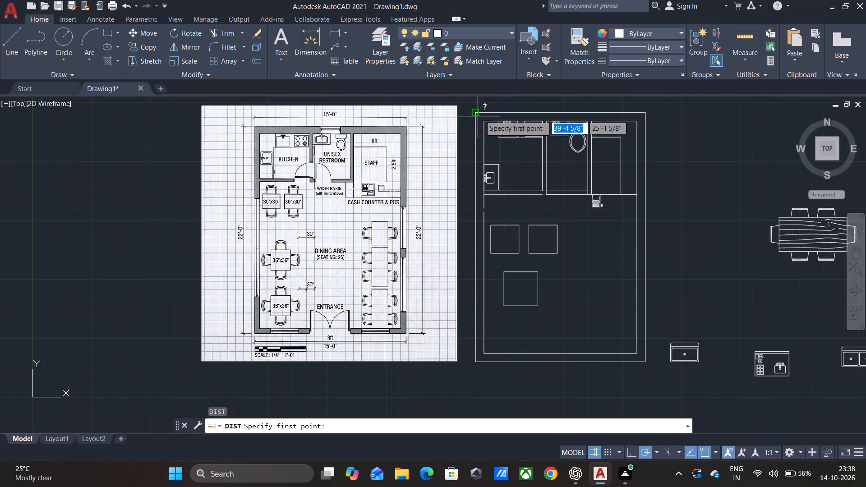
{"action": "left_click", "coordinate": [484, 121]}
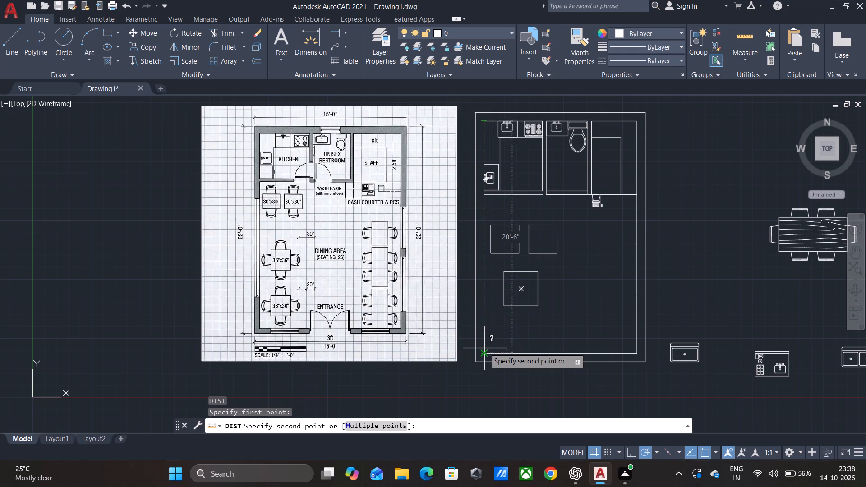
{"action": "key", "text": "Escape"}
{"action": "key", "text": "space"}
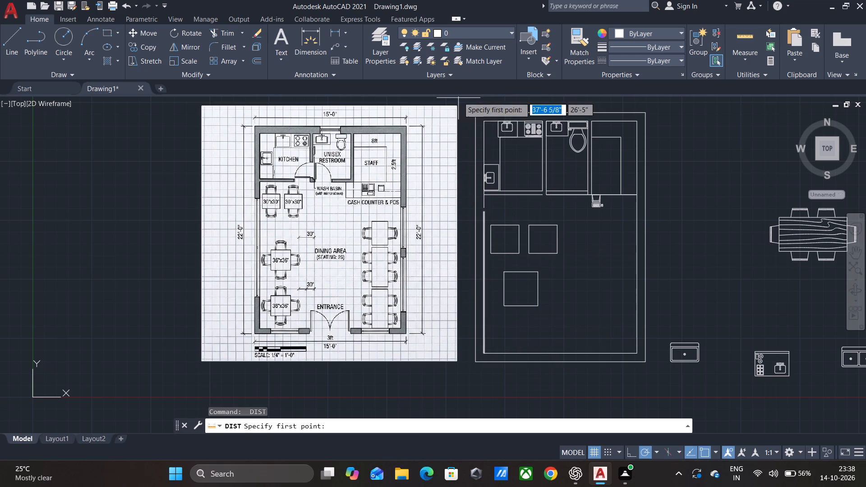
{"action": "left_click", "coordinate": [477, 113]}
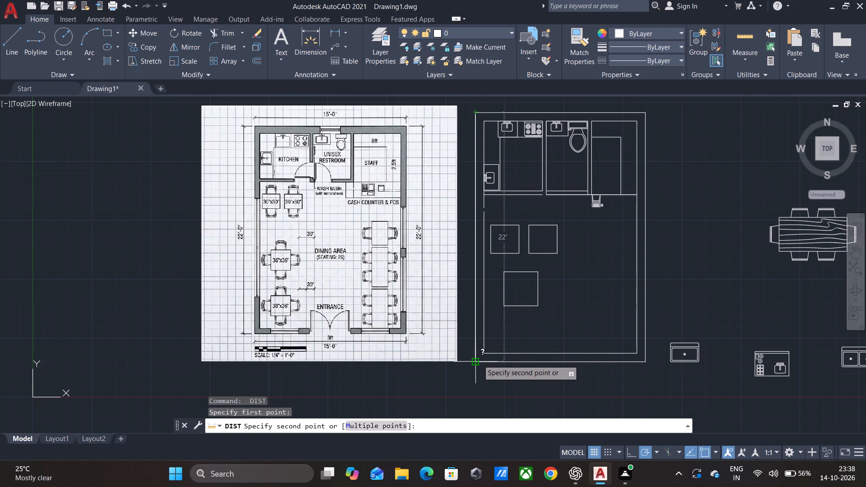
{"action": "key", "text": "Escape"}
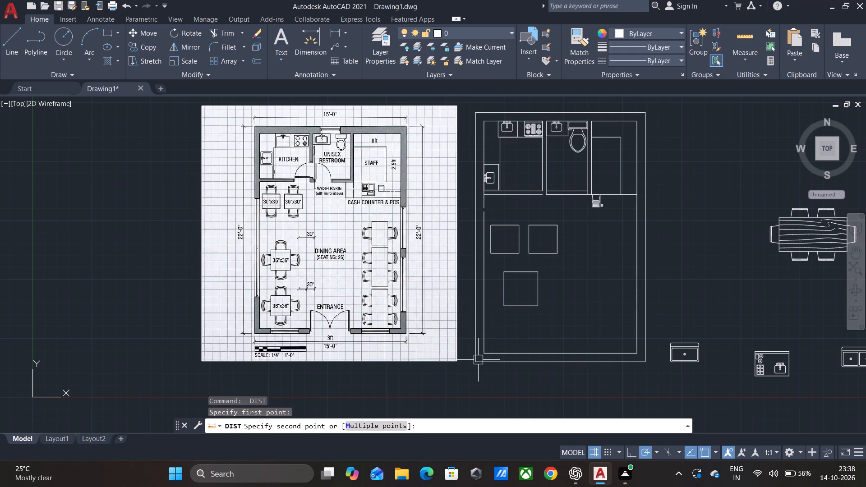
{"action": "key", "text": "space"}
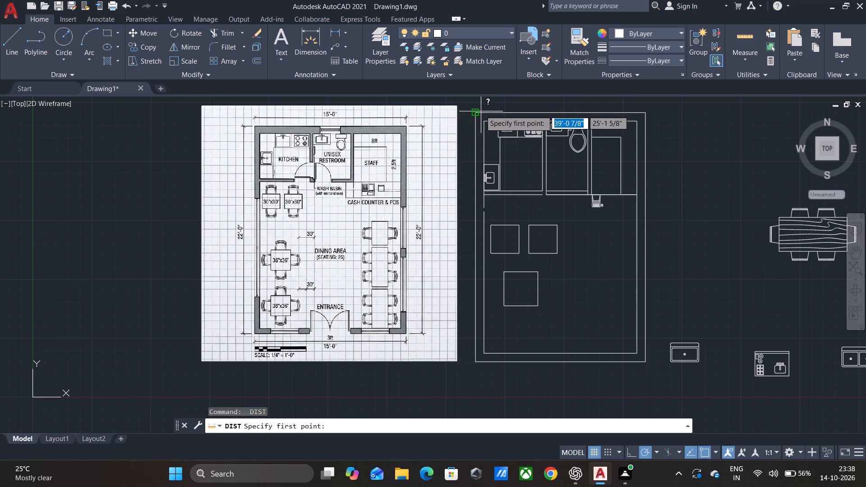
{"action": "left_click", "coordinate": [478, 110]}
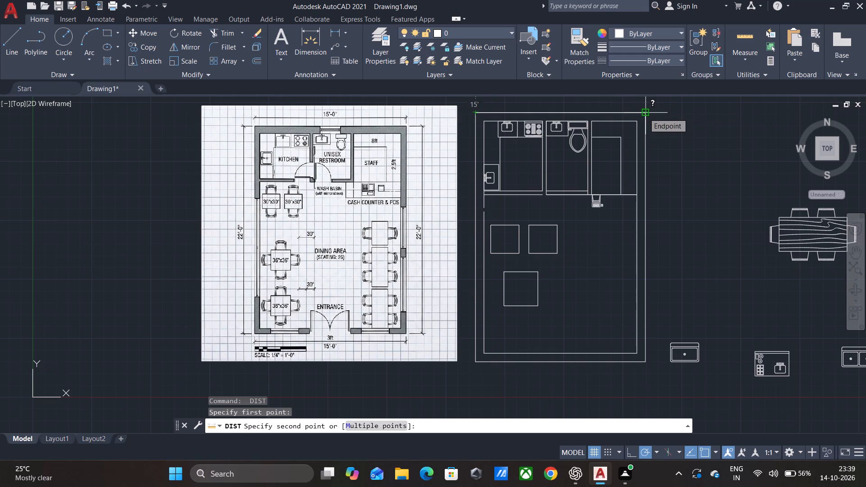
{"action": "key", "text": "Escape"}
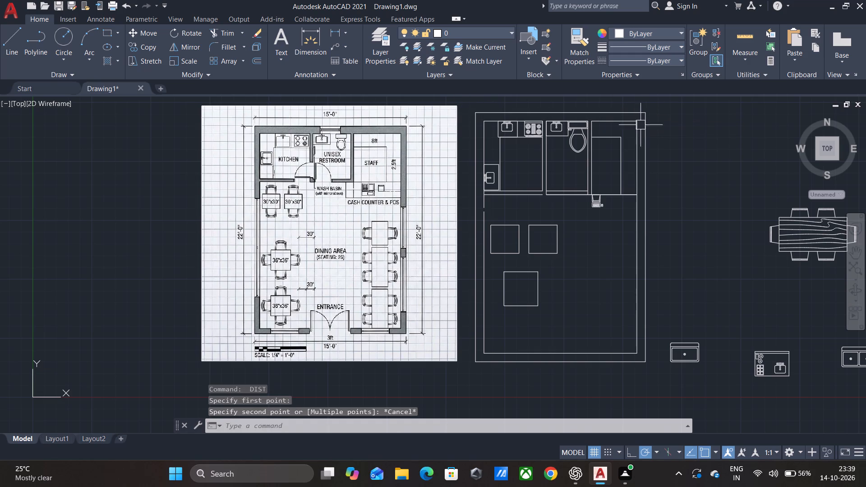
{"action": "key", "text": "Escape"}
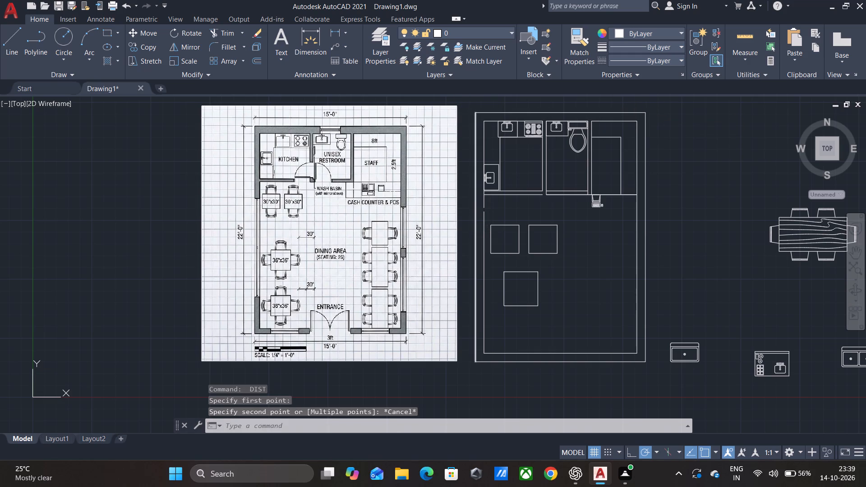
Join the two pieces of the inner left wall line into one line across the gap below the kitchen.
{"action": "key", "text": "j"}
{"action": "key", "text": "Return"}
{"action": "left_click", "coordinate": [485, 204]}
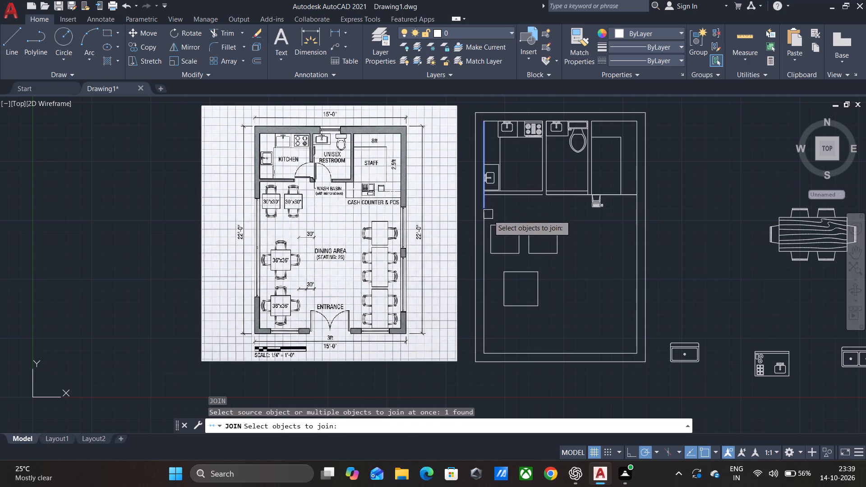
{"action": "left_click", "coordinate": [484, 219]}
{"action": "key", "text": "space"}
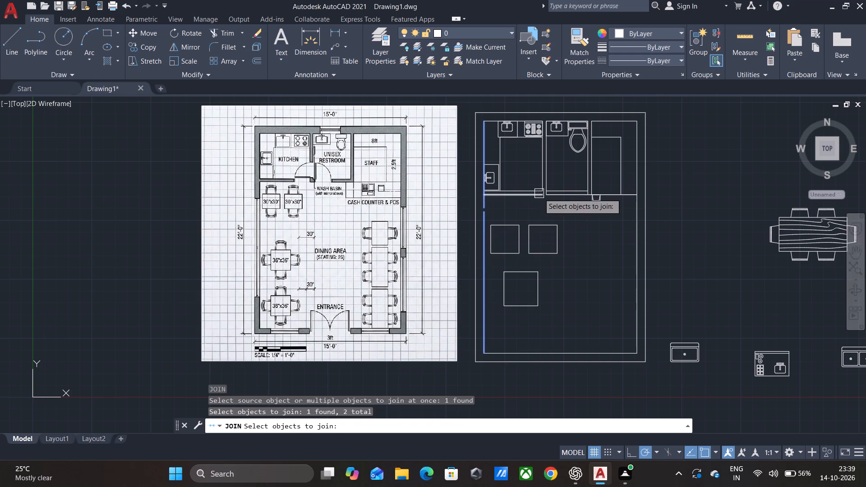
Erase the duplicate of the lower bottom wall line running under the restroom and staff area.
{"action": "scroll", "coordinate": [513, 209], "scroll_direction": "up", "scroll_amount": 1}
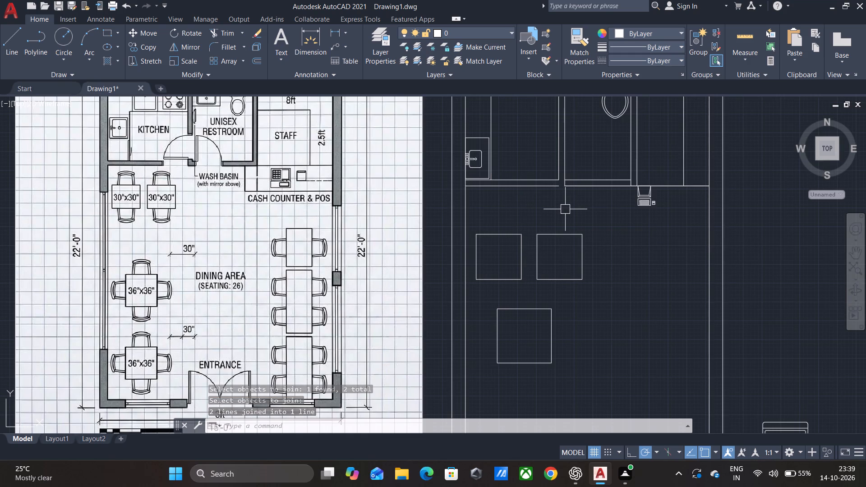
{"action": "scroll", "coordinate": [565, 209], "scroll_direction": "up", "scroll_amount": 1}
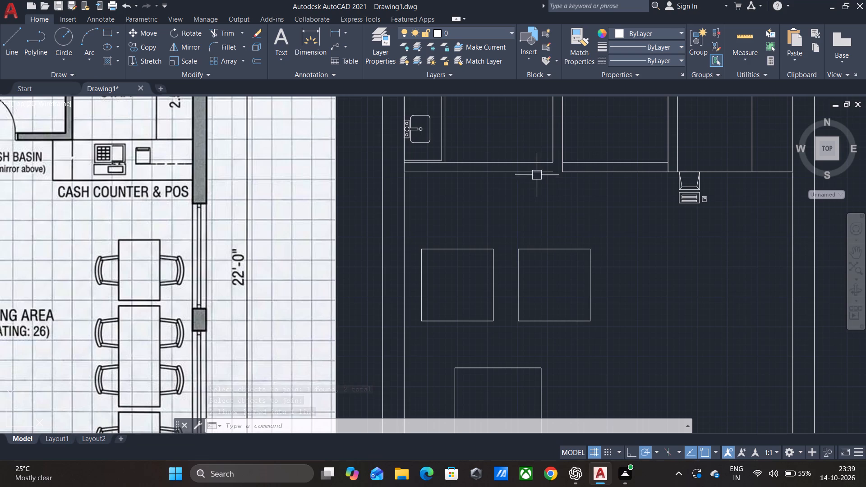
{"action": "left_click", "coordinate": [534, 171]}
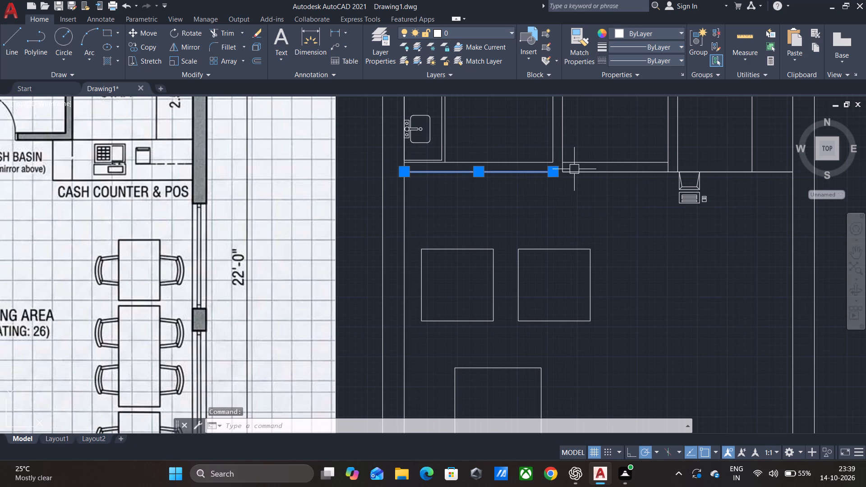
{"action": "key", "text": "Escape"}
{"action": "left_click", "coordinate": [583, 173]}
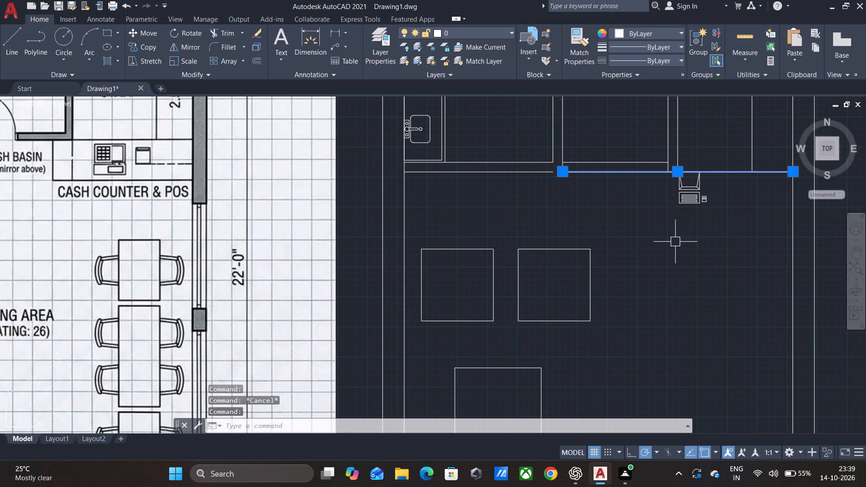
{"action": "key", "text": "Delete"}
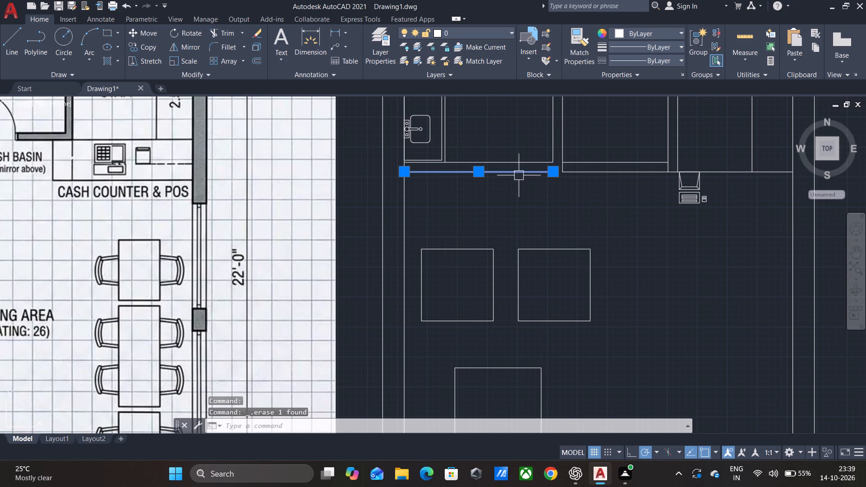
Stretch the right end of the kitchen's lower wall line about 6 3/16" to overlap the restroom's bottom line.
{"action": "left_click", "coordinate": [519, 175]}
{"action": "left_click", "coordinate": [556, 170]}
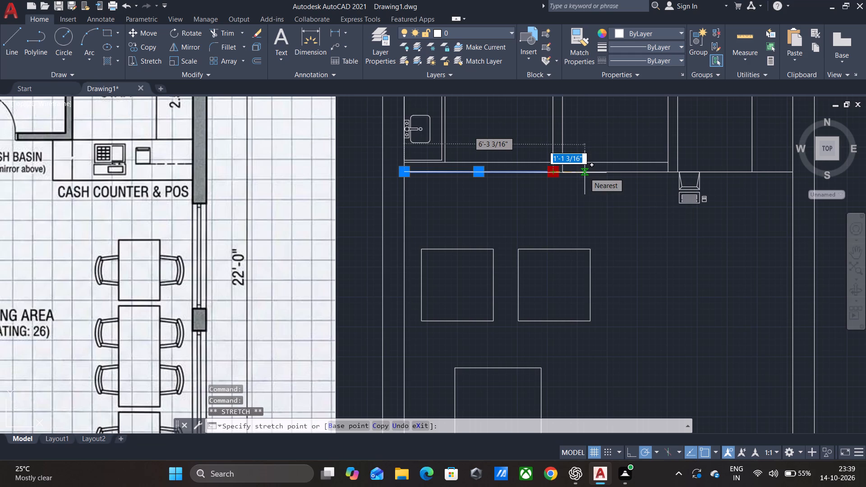
{"action": "key", "text": "Escape"}
{"action": "left_click", "coordinate": [549, 170]}
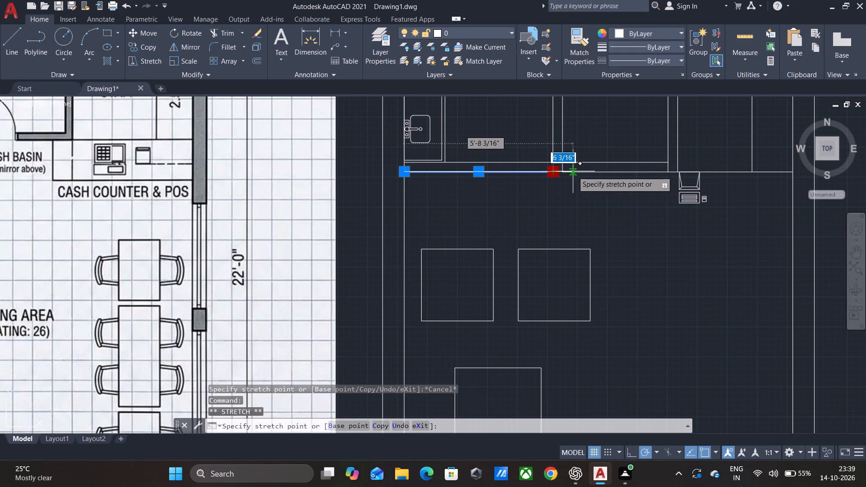
{"action": "left_click", "coordinate": [574, 171]}
{"action": "key", "text": "Escape"}
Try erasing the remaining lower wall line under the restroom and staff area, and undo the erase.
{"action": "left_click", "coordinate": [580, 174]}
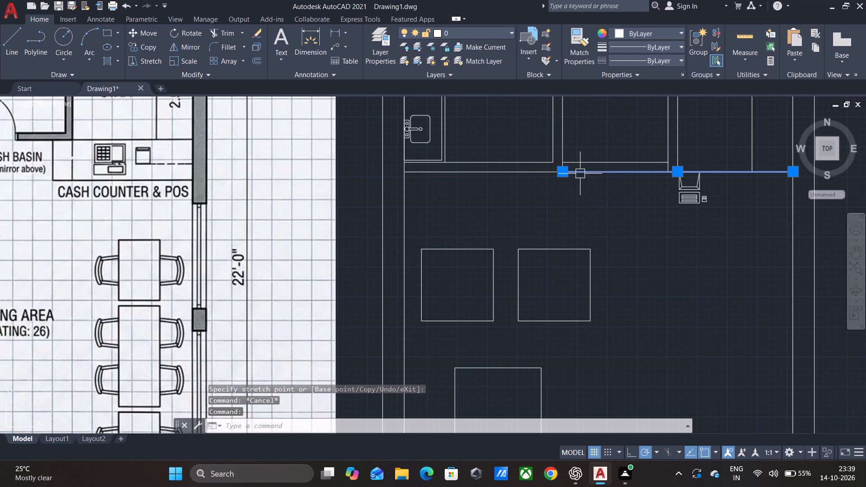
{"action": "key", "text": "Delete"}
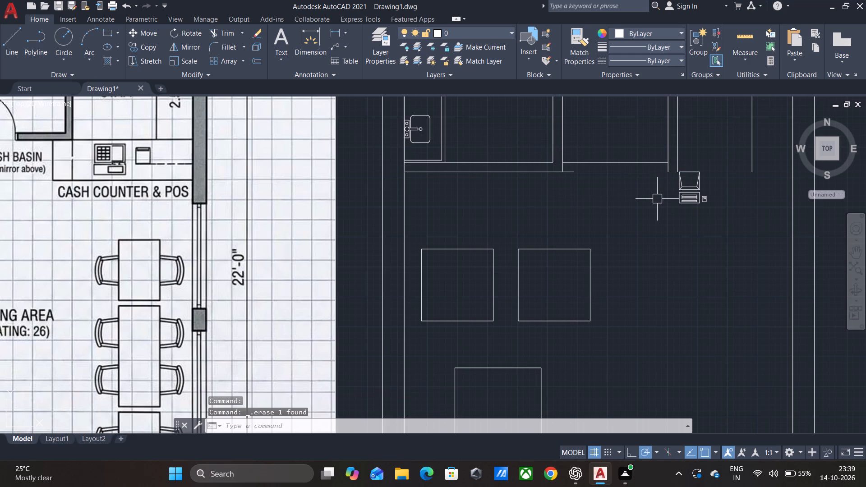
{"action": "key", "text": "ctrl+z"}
Trim the restroom's left vertical line between its two bottom wall lines.
{"action": "scroll", "coordinate": [593, 162], "scroll_direction": "up", "scroll_amount": 2}
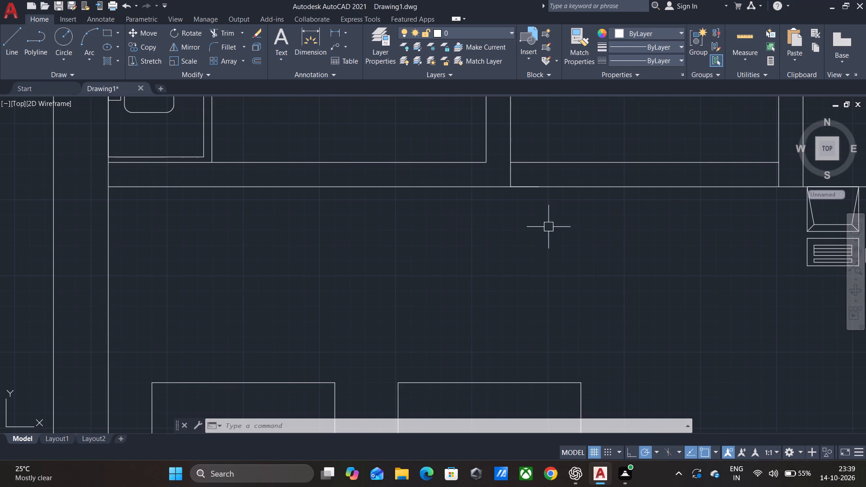
{"action": "key", "text": "t"}
{"action": "key", "text": "r"}
{"action": "key", "text": "Return"}
{"action": "key", "text": "Return"}
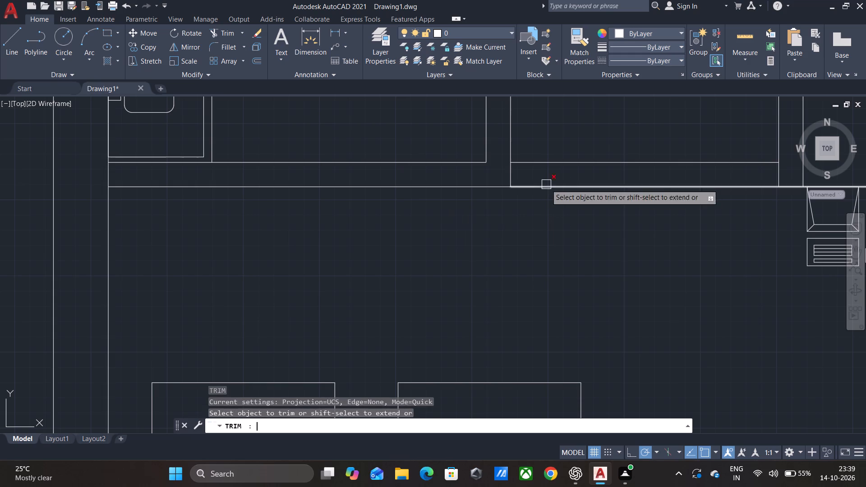
{"action": "left_click", "coordinate": [512, 174]}
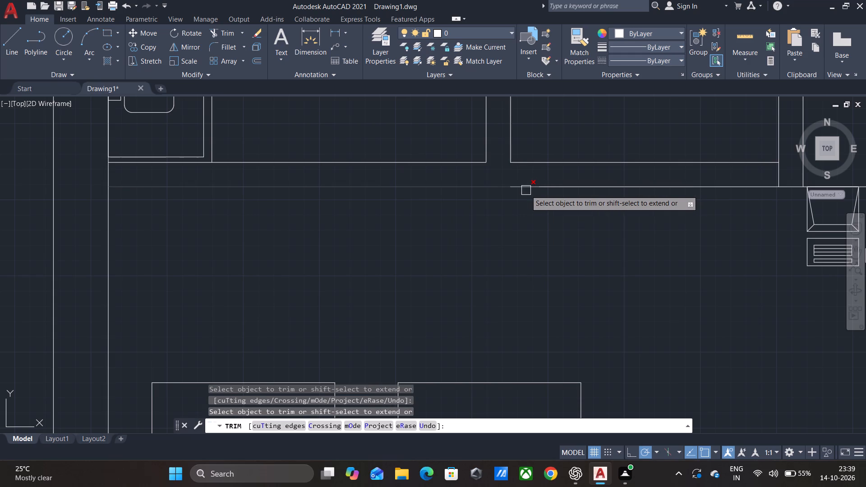
{"action": "key", "text": "Escape"}
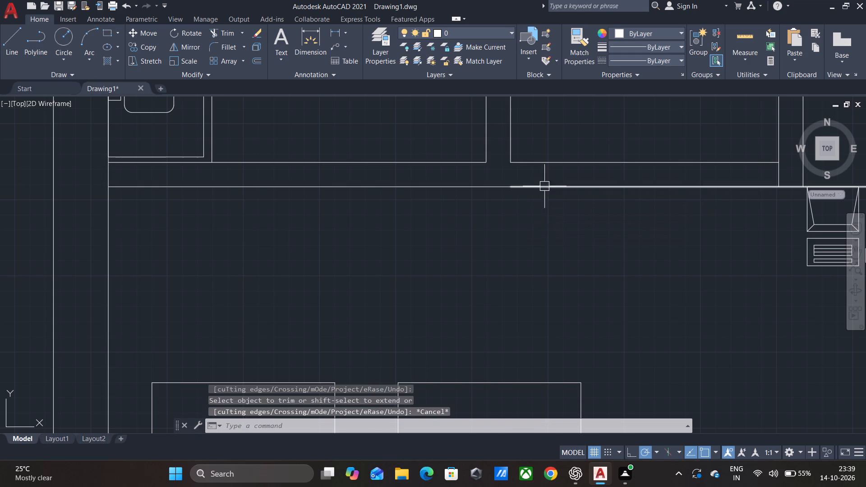
Stretch the right end of the kitchen's lower wall line back to the start of the restroom's lower wall line.
{"action": "left_click", "coordinate": [535, 186]}
{"action": "left_click", "coordinate": [544, 186]}
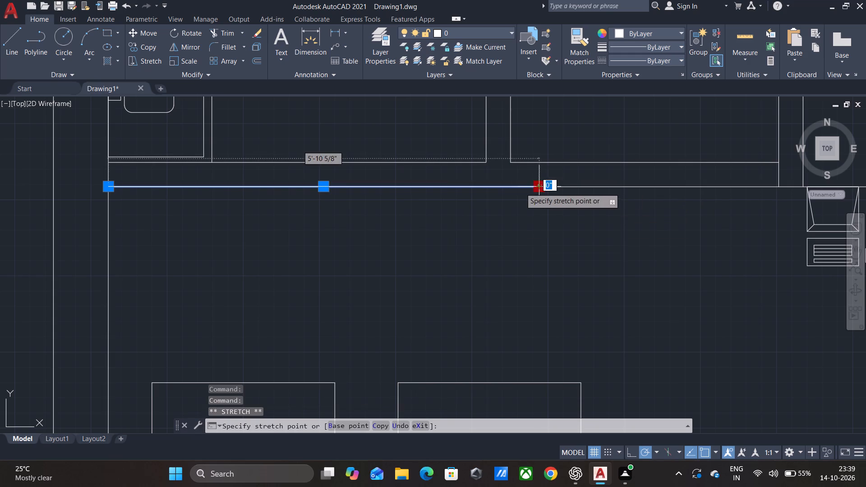
{"action": "left_click", "coordinate": [515, 189]}
{"action": "key", "text": "Escape"}
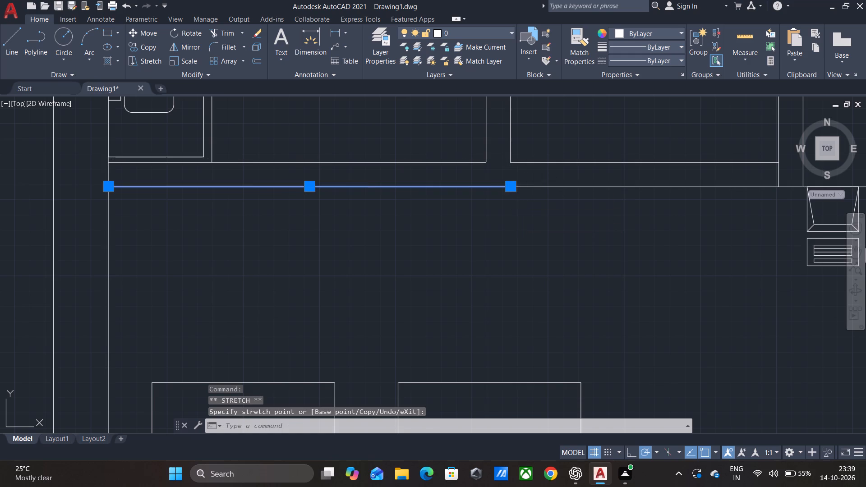
Join the kitchen's and restroom's collinear lower wall lines into one line.
{"action": "scroll", "coordinate": [528, 188], "scroll_direction": "up", "scroll_amount": 5}
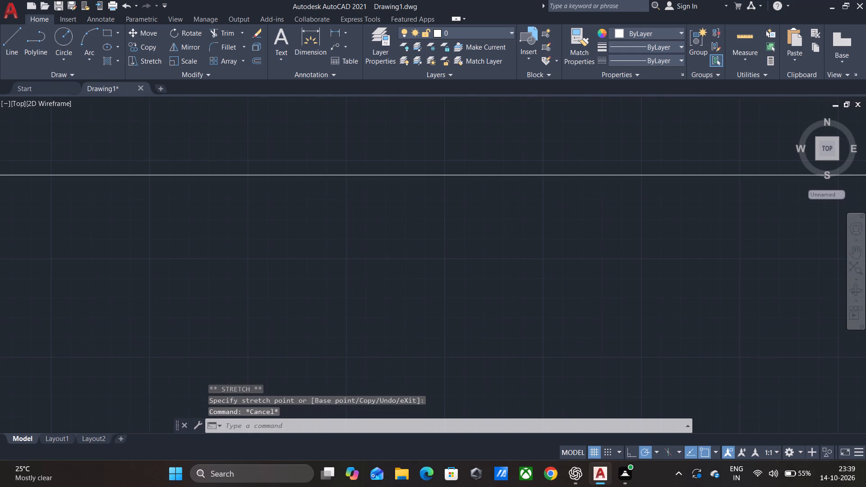
{"action": "scroll", "coordinate": [528, 188], "scroll_direction": "down", "scroll_amount": 1}
{"action": "key", "text": "Escape"}
{"action": "key", "text": "j"}
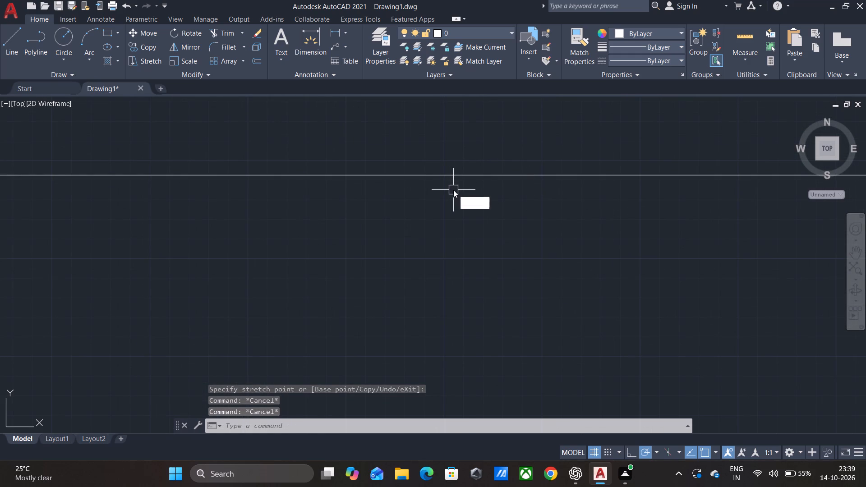
{"action": "key", "text": "Return"}
{"action": "left_click", "coordinate": [440, 173]}
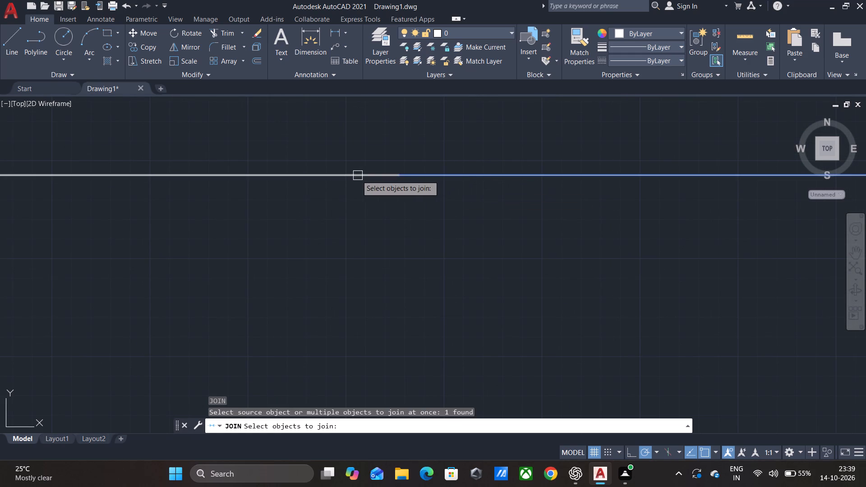
{"action": "left_click", "coordinate": [357, 175]}
{"action": "key", "text": "space"}
{"action": "scroll", "coordinate": [516, 212], "scroll_direction": "down", "scroll_amount": 3}
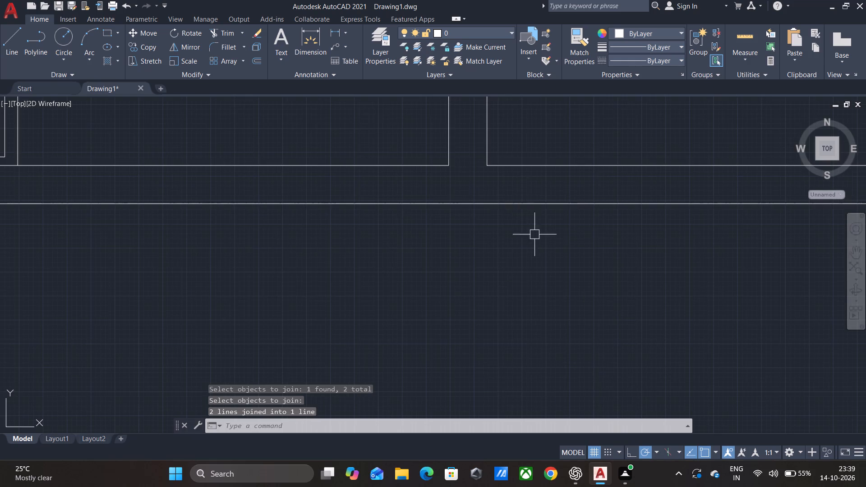
Trim the restroom's right vertical line between its bottom line and the long lower wall line.
{"action": "scroll", "coordinate": [534, 234], "scroll_direction": "down", "scroll_amount": 2}
{"action": "scroll", "coordinate": [575, 265], "scroll_direction": "down", "scroll_amount": 1}
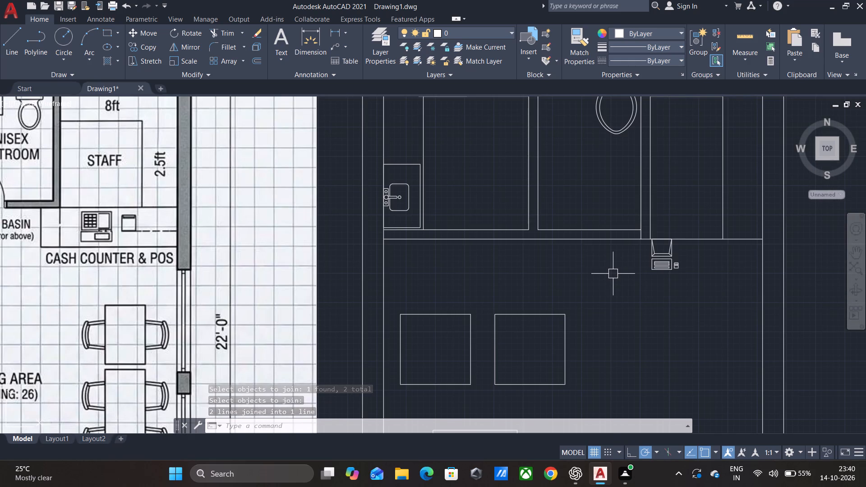
{"action": "type", "text": "TR"}
{"action": "key", "text": "Return"}
{"action": "key", "text": "Return"}
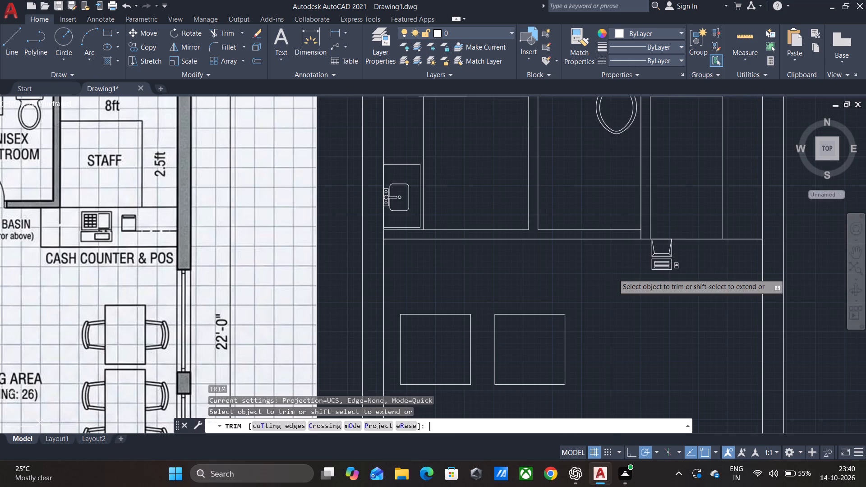
{"action": "scroll", "coordinate": [623, 236], "scroll_direction": "up", "scroll_amount": 2}
{"action": "left_click", "coordinate": [662, 230]}
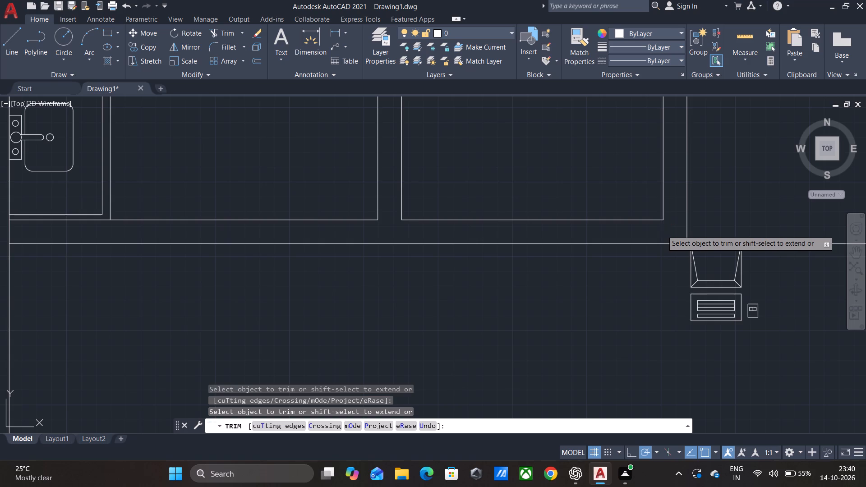
{"action": "scroll", "coordinate": [662, 230], "scroll_direction": "down", "scroll_amount": 2}
{"action": "scroll", "coordinate": [630, 285], "scroll_direction": "down", "scroll_amount": 1}
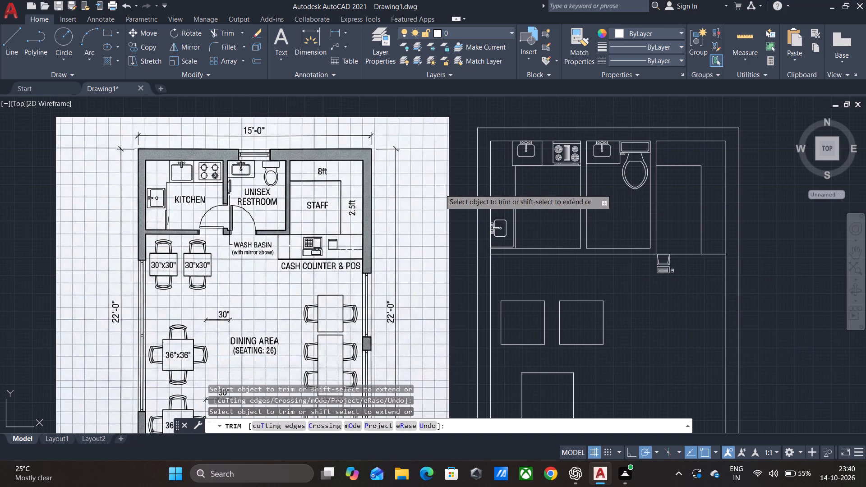
{"action": "key", "text": "Escape"}
Explode the six-seat wooden dining table block beside the plan.
{"action": "middle_click_drag", "start_coordinate": [465, 238], "coordinate": [451, 211]}
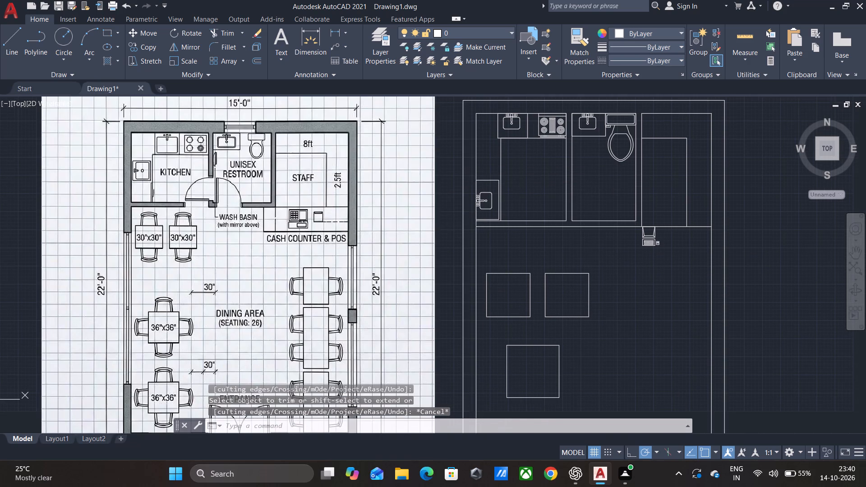
{"action": "scroll", "coordinate": [628, 297], "scroll_direction": "down", "scroll_amount": 2}
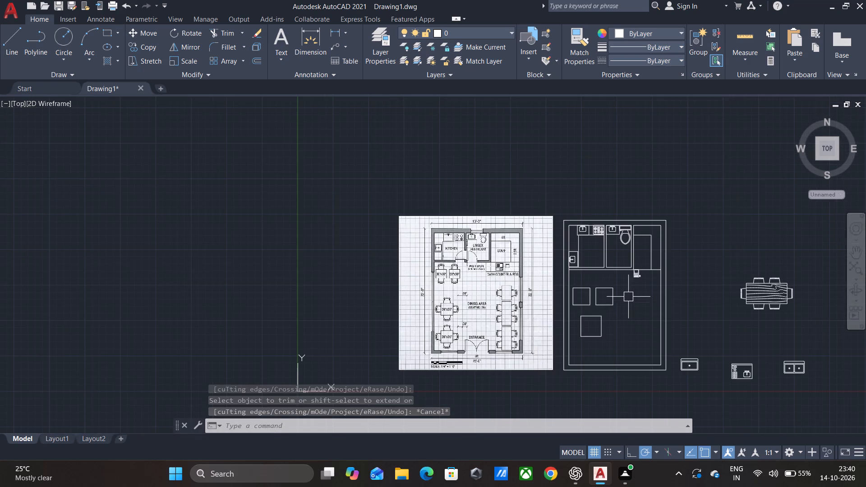
{"action": "middle_click_drag", "start_coordinate": [645, 311], "coordinate": [602, 283]}
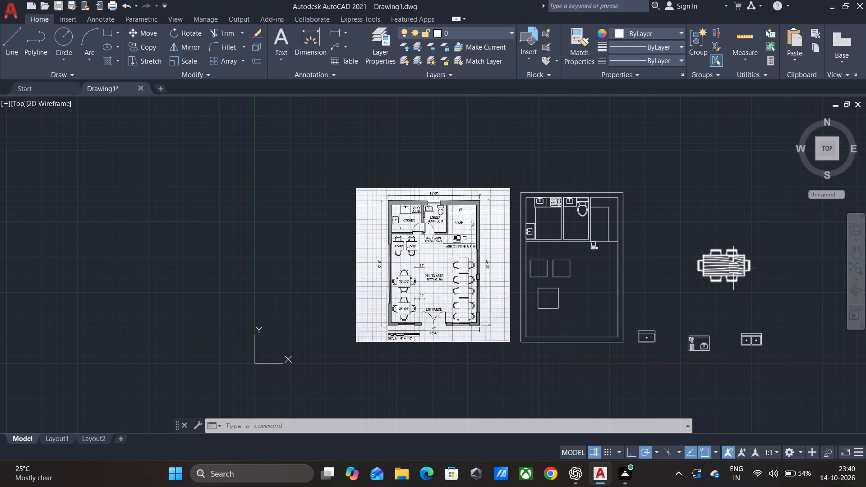
{"action": "scroll", "coordinate": [733, 268], "scroll_direction": "up", "scroll_amount": 3}
{"action": "scroll", "coordinate": [789, 290], "scroll_direction": "down", "scroll_amount": 2}
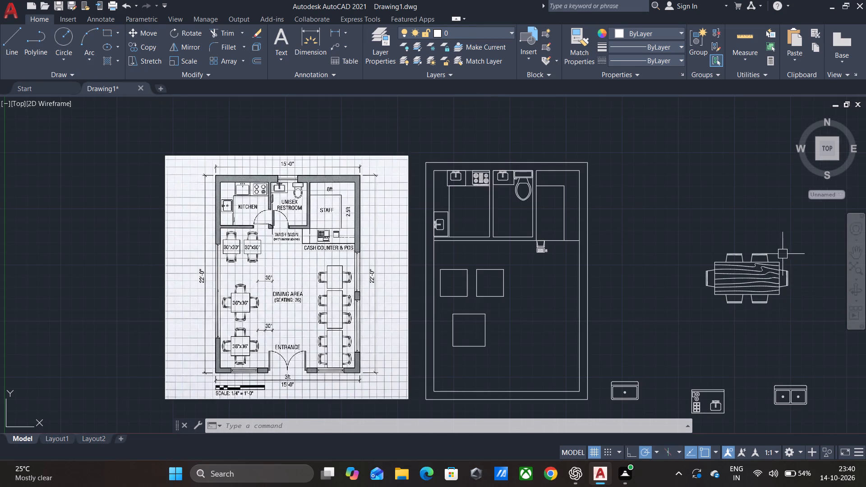
{"action": "scroll", "coordinate": [777, 240], "scroll_direction": "up", "scroll_amount": 2}
{"action": "left_click", "coordinate": [768, 277]}
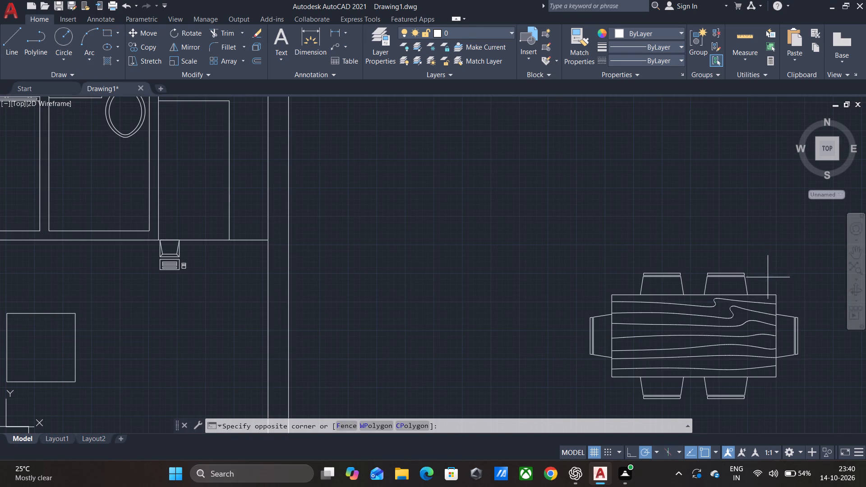
{"action": "left_click", "coordinate": [571, 381]}
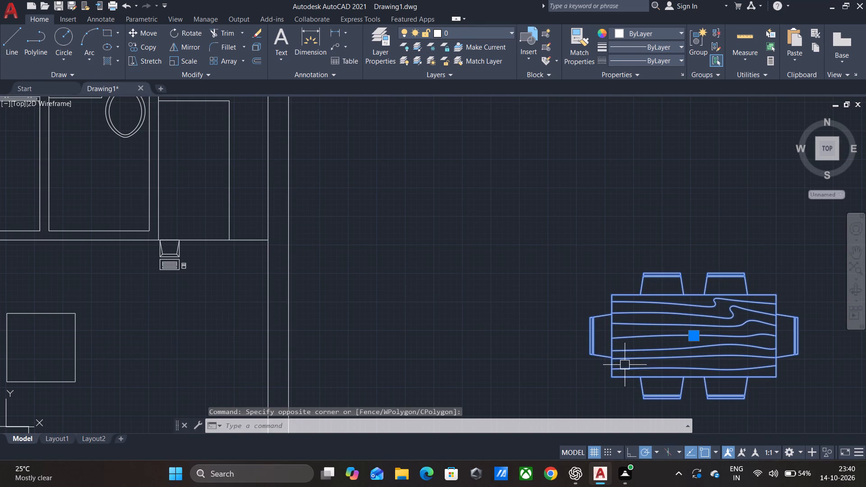
{"action": "key", "text": "e"}
{"action": "left_click", "coordinate": [658, 408]}
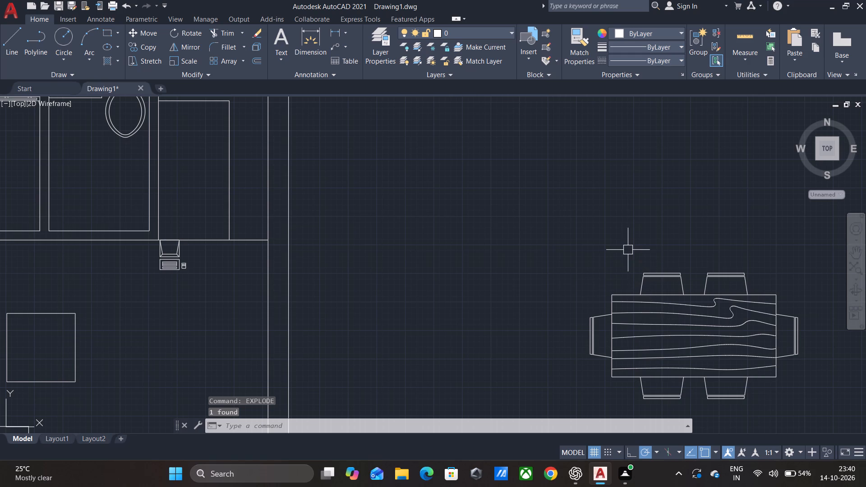
Copy the exploded dining table's two upper chairs into the empty space between the plan and that table.
{"action": "left_click_drag", "start_coordinate": [627, 250], "coordinate": [634, 254]}
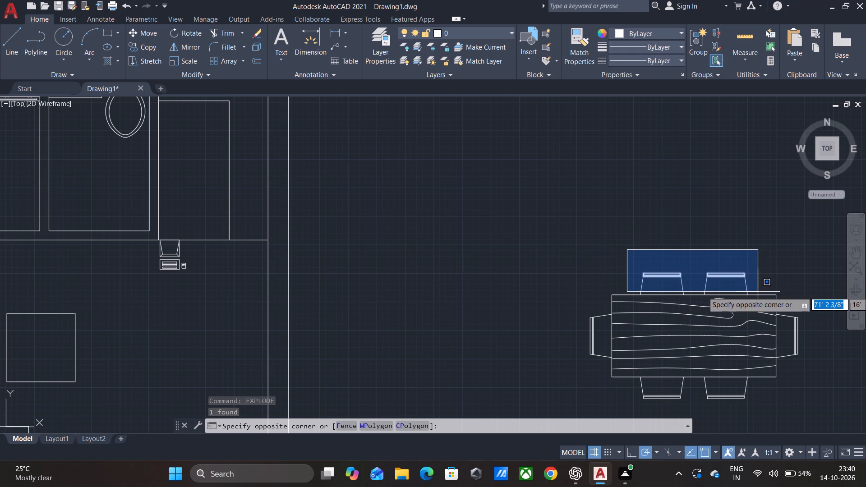
{"action": "left_click", "coordinate": [758, 292]}
{"action": "scroll", "coordinate": [727, 285], "scroll_direction": "up", "scroll_amount": 3}
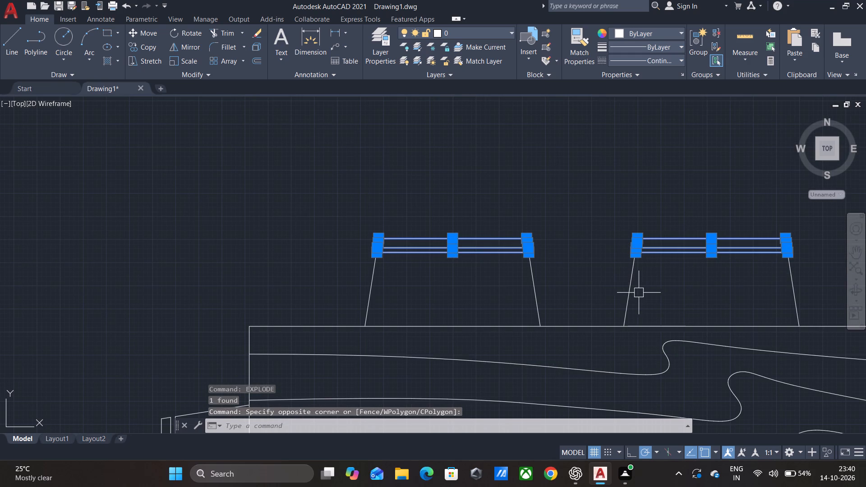
{"action": "left_click", "coordinate": [627, 291]}
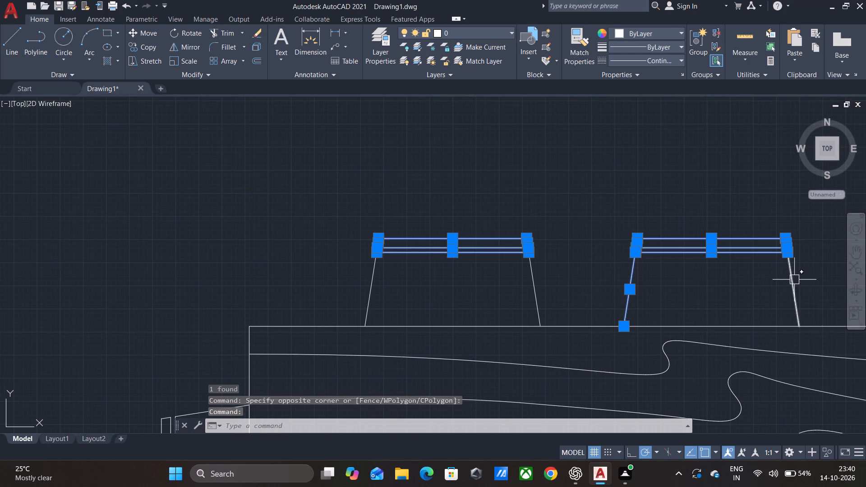
{"action": "left_click", "coordinate": [793, 279]}
{"action": "left_click", "coordinate": [537, 289]}
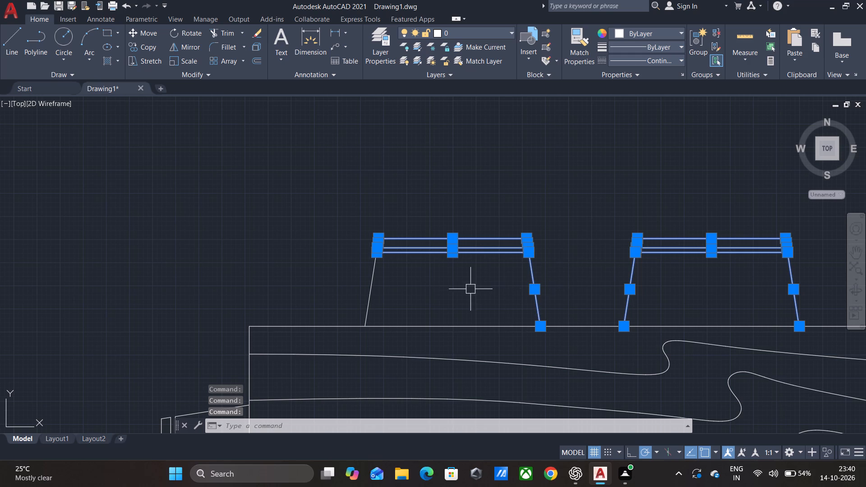
{"action": "left_click", "coordinate": [371, 295]}
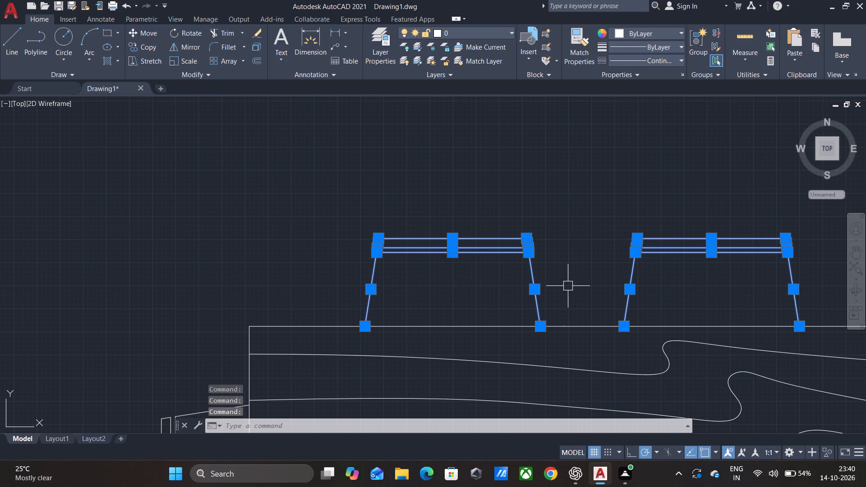
{"action": "key", "text": "c"}
{"action": "left_click", "coordinate": [599, 320]}
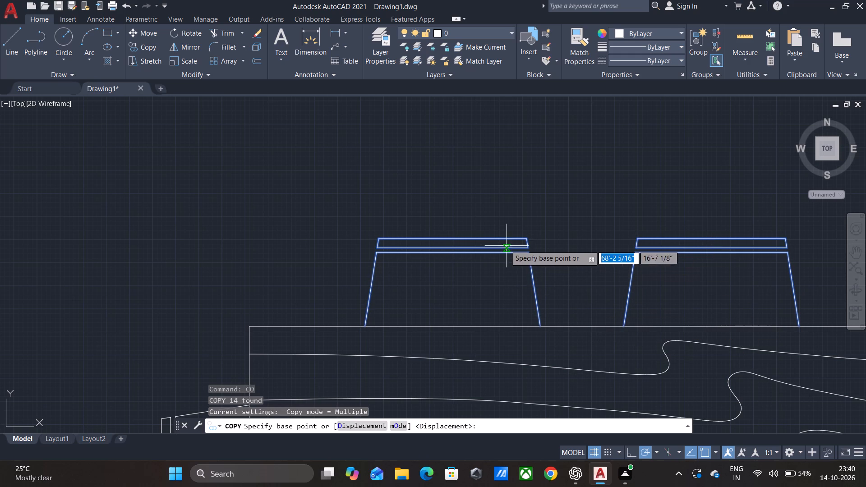
{"action": "left_click", "coordinate": [524, 239]}
{"action": "scroll", "coordinate": [490, 163], "scroll_direction": "down", "scroll_amount": 2}
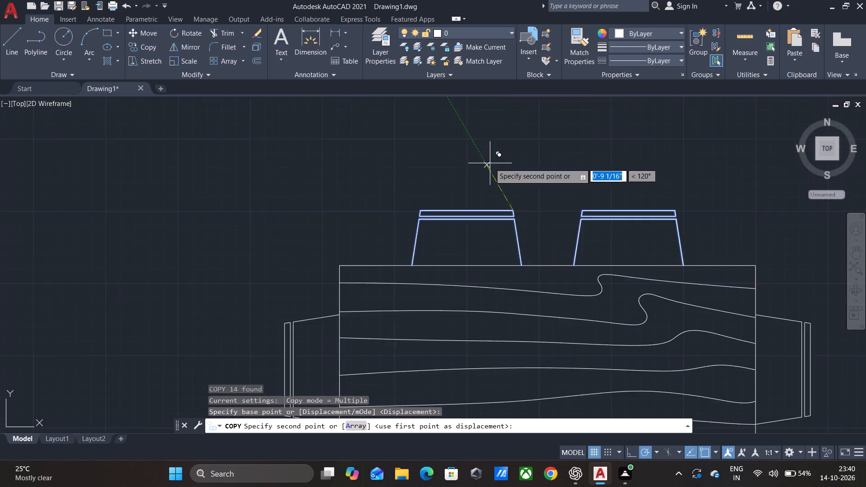
{"action": "scroll", "coordinate": [490, 163], "scroll_direction": "down", "scroll_amount": 1}
{"action": "middle_click_drag", "start_coordinate": [511, 132], "coordinate": [581, 206]}
{"action": "scroll", "coordinate": [242, 227], "scroll_direction": "down", "scroll_amount": 2}
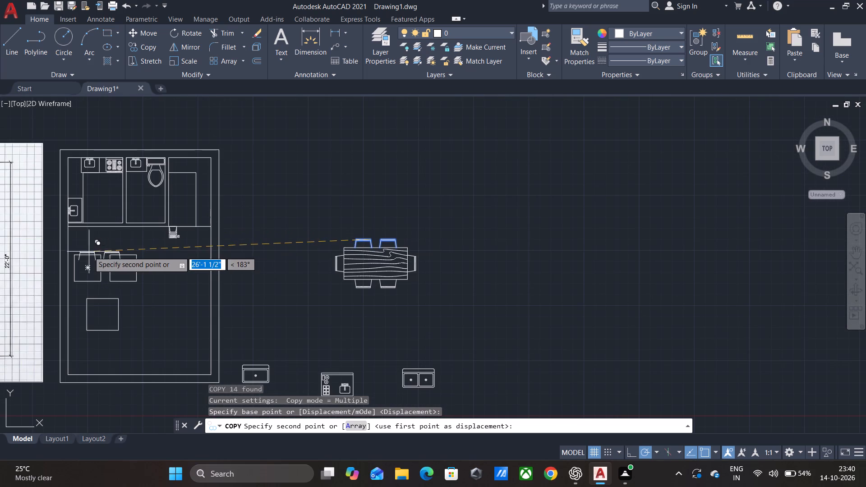
{"action": "scroll", "coordinate": [89, 252], "scroll_direction": "up", "scroll_amount": 2}
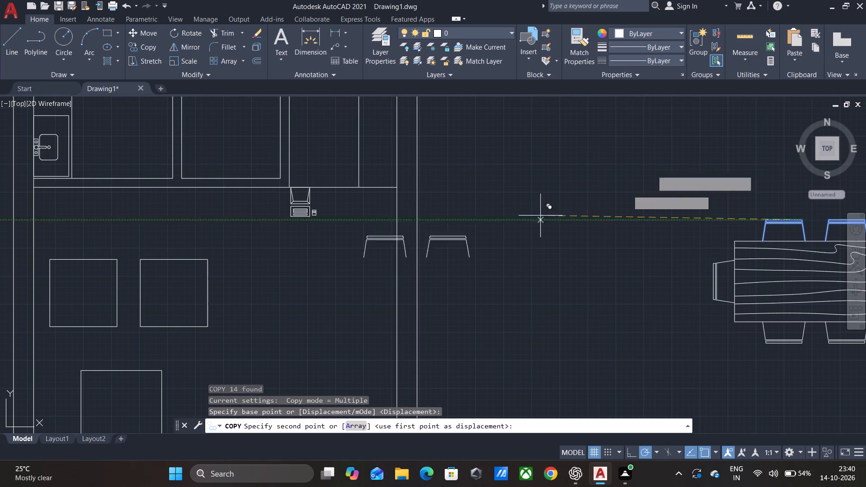
{"action": "left_click", "coordinate": [589, 156]}
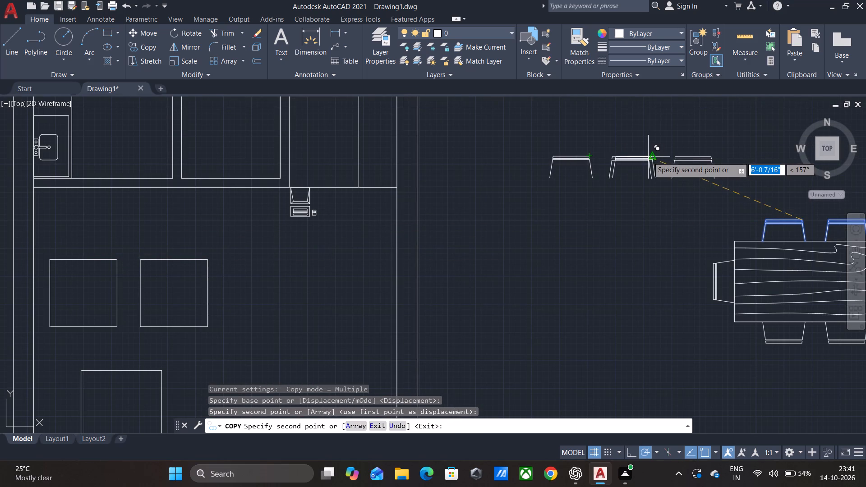
{"action": "key", "text": "Escape"}
Scale the two copied chairs by a factor of about 11/16 from the right chair's upper right corner.
{"action": "left_click", "coordinate": [672, 196]}
{"action": "left_click", "coordinate": [526, 134]}
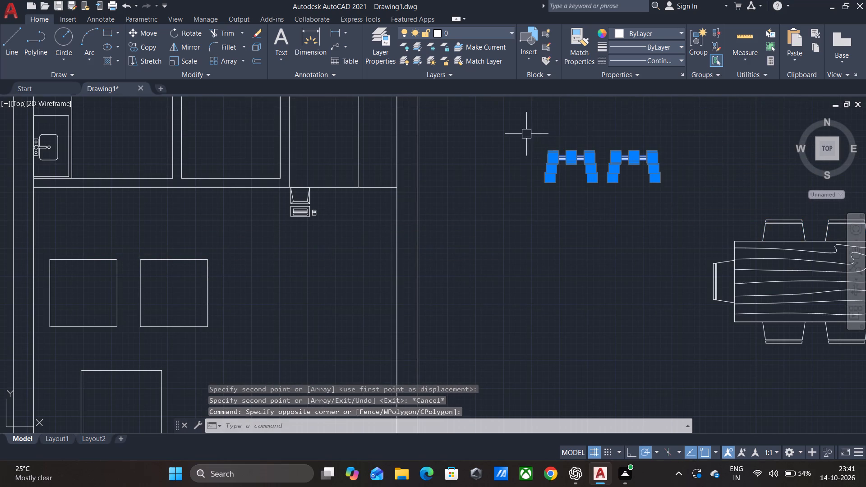
{"action": "left_click", "coordinate": [185, 62]}
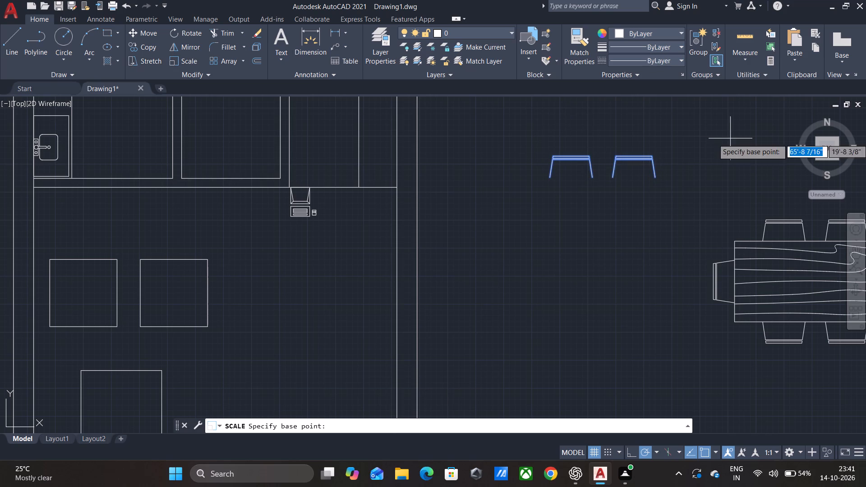
{"action": "left_click", "coordinate": [649, 157]}
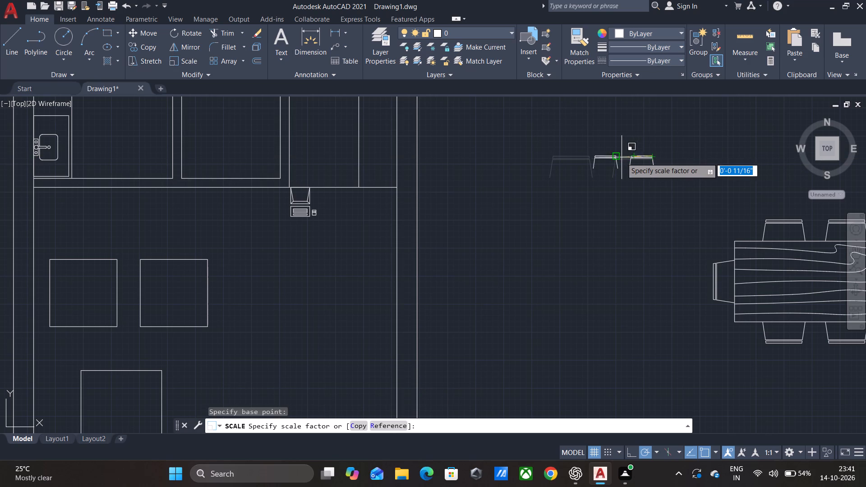
{"action": "left_click", "coordinate": [617, 158]}
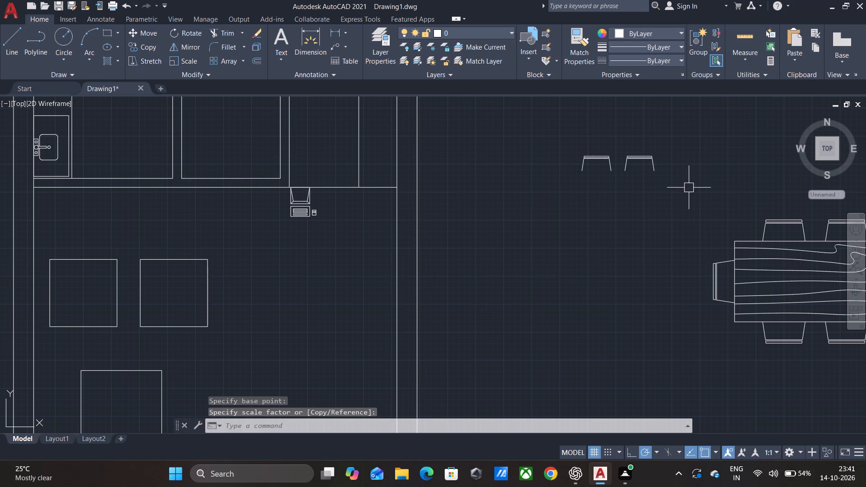
{"action": "key", "text": "Escape"}
Copy the two scaled chairs from outside the plan to just above the left square table in the dining area.
{"action": "left_click_drag", "start_coordinate": [682, 193], "coordinate": [674, 181]}
{"action": "left_click", "coordinate": [545, 138]}
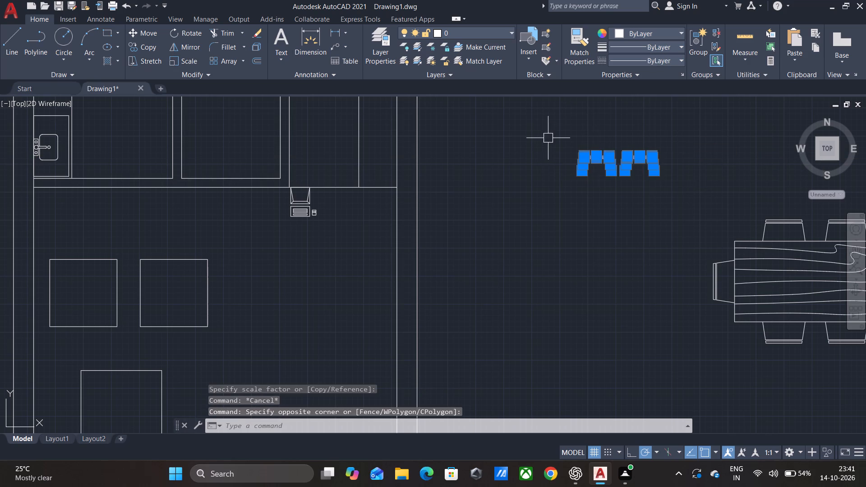
{"action": "key", "text": "c"}
{"action": "key", "text": "c"}
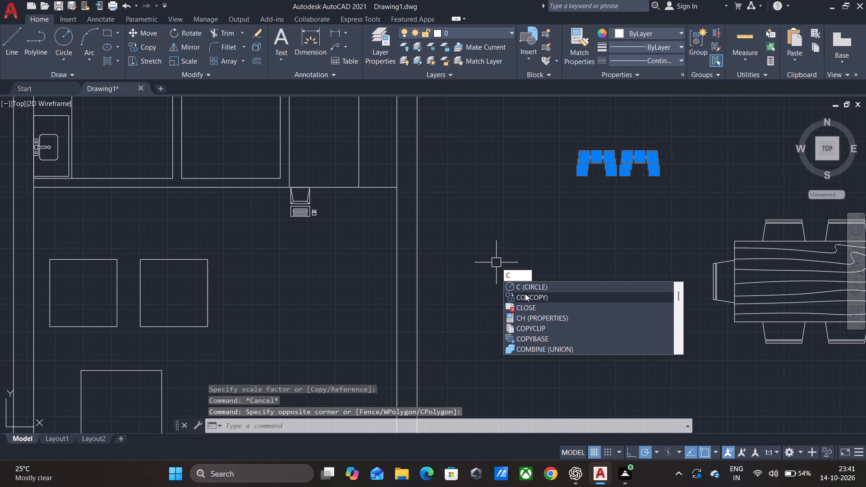
{"action": "left_click", "coordinate": [525, 294]}
{"action": "scroll", "coordinate": [582, 147], "scroll_direction": "up", "scroll_amount": 3}
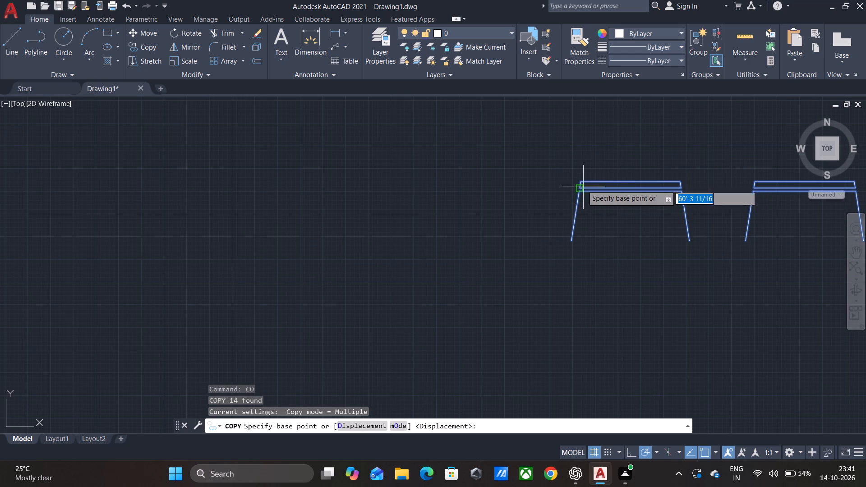
{"action": "left_click", "coordinate": [582, 180]}
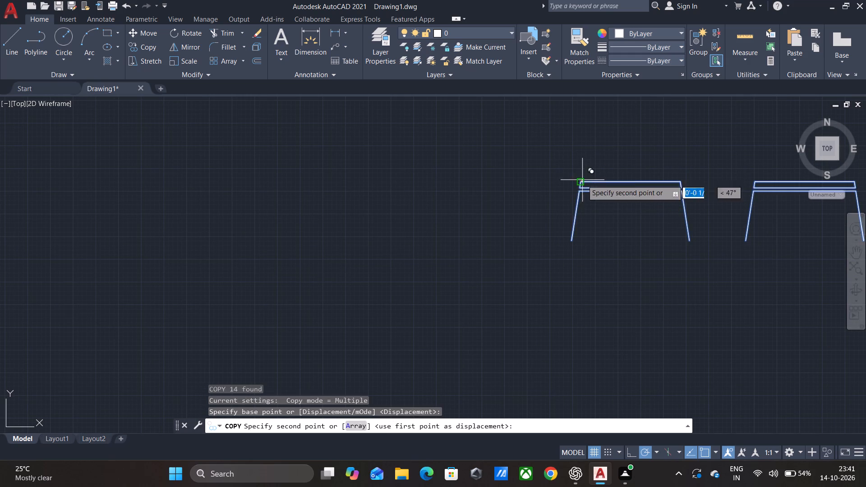
{"action": "scroll", "coordinate": [585, 180], "scroll_direction": "down", "scroll_amount": 6}
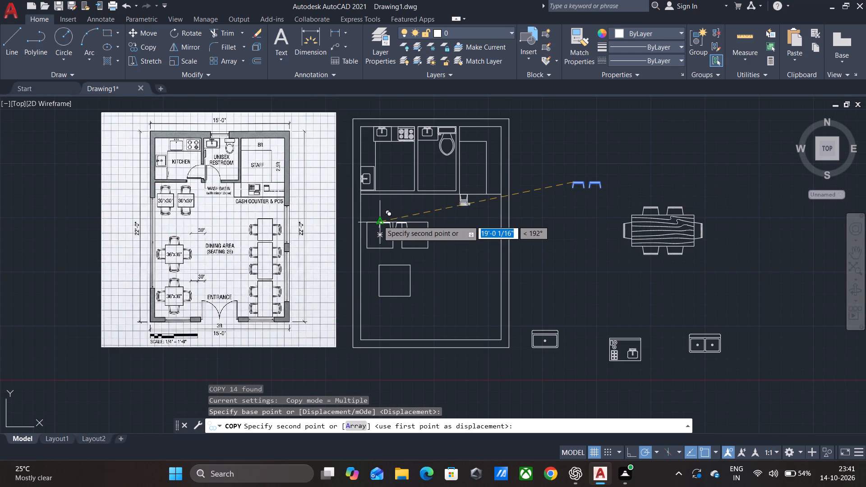
{"action": "scroll", "coordinate": [378, 220], "scroll_direction": "up", "scroll_amount": 3}
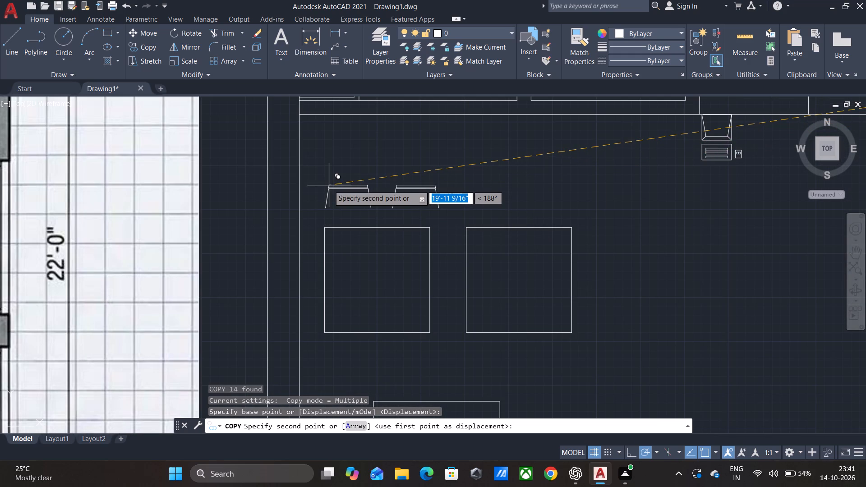
{"action": "left_click", "coordinate": [329, 185]}
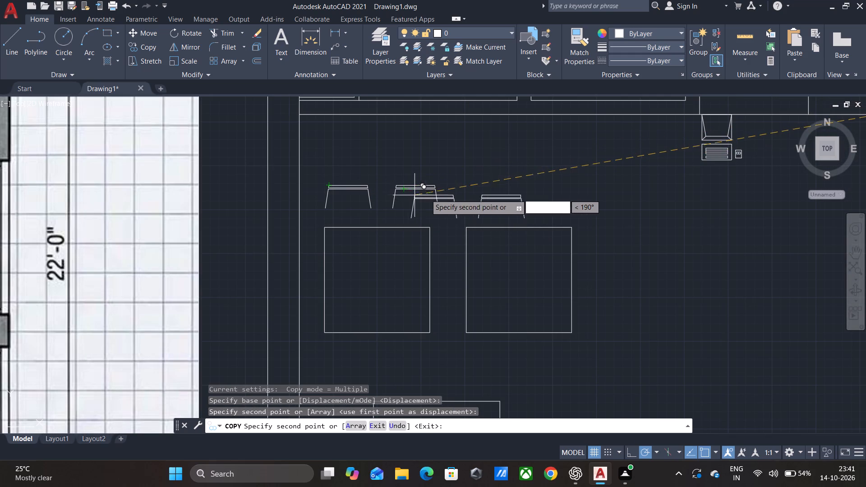
{"action": "key", "text": "Escape"}
Scale the two chairs above the left square table by a factor of about 13/16 from the right chair's lower right corner.
{"action": "left_click", "coordinate": [452, 209]}
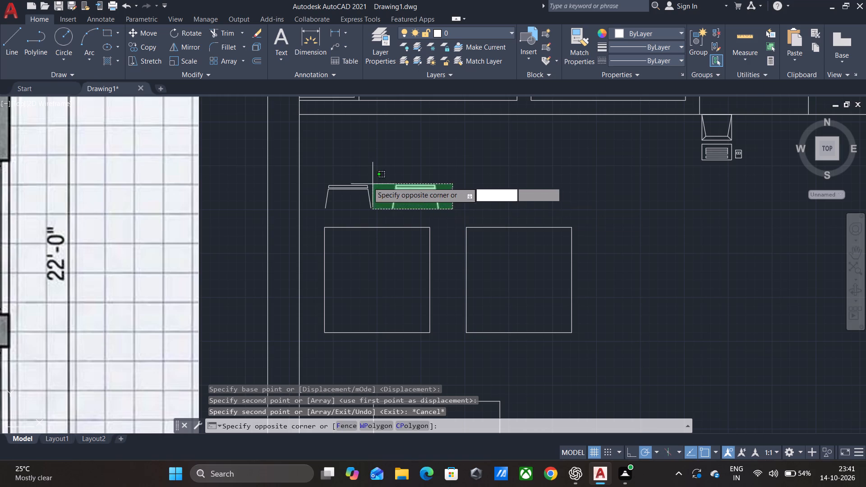
{"action": "left_click", "coordinate": [310, 181]}
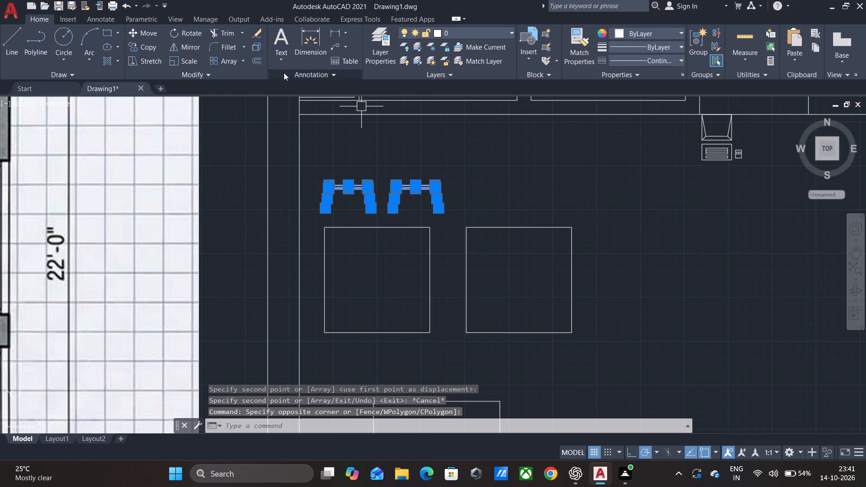
{"action": "left_click", "coordinate": [185, 60]}
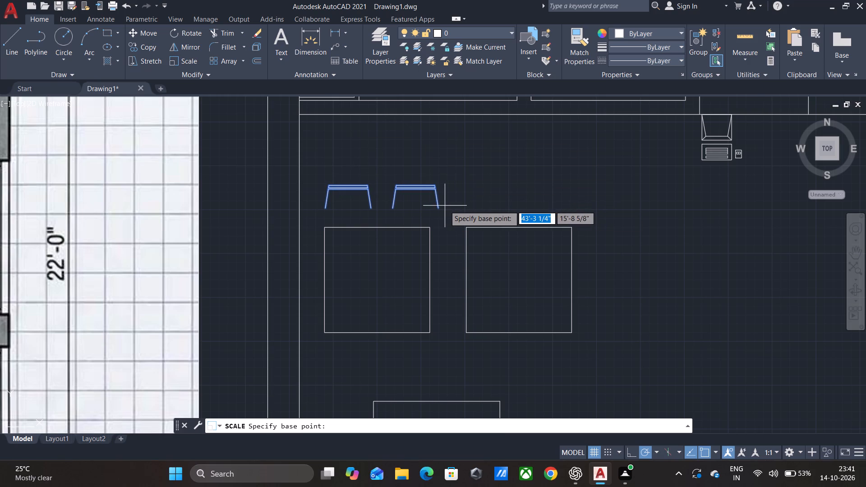
{"action": "left_click", "coordinate": [441, 207]}
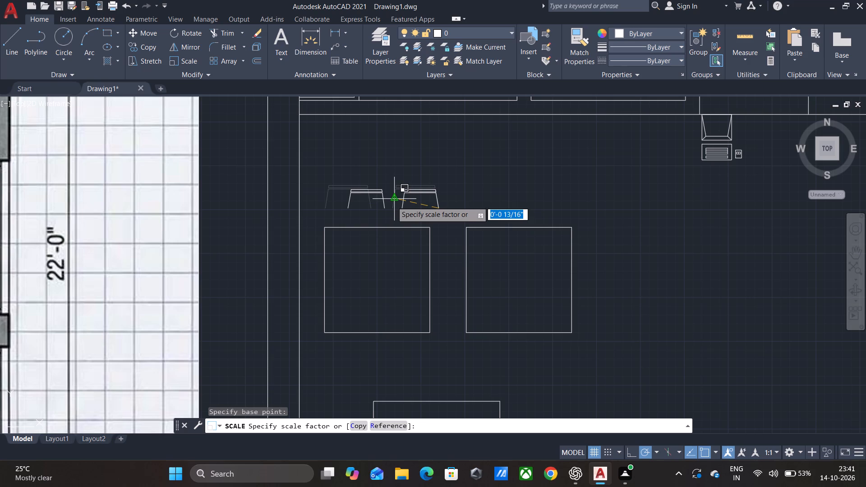
{"action": "left_click", "coordinate": [391, 202]}
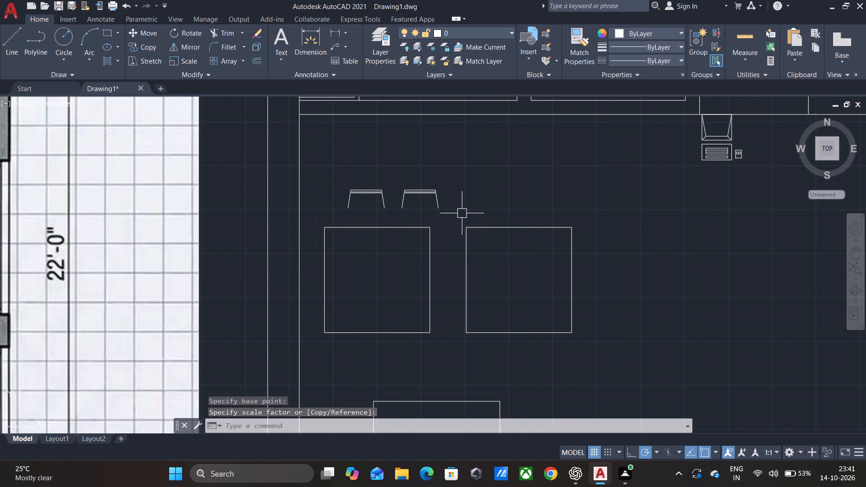
{"action": "key", "text": "Escape"}
Copy the reduced chair pair onto the right square table's top edge and into the empty floor space right of that table.
{"action": "left_click_drag", "start_coordinate": [457, 217], "coordinate": [454, 212]}
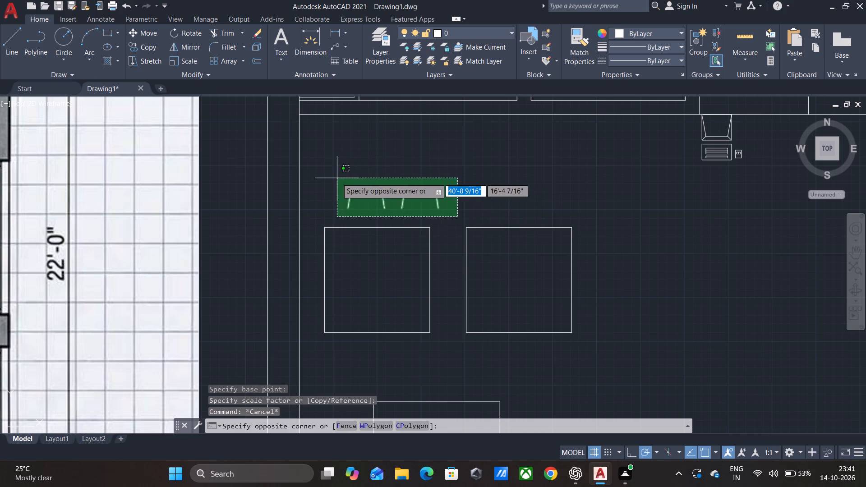
{"action": "left_click", "coordinate": [337, 178]}
{"action": "key", "text": "c"}
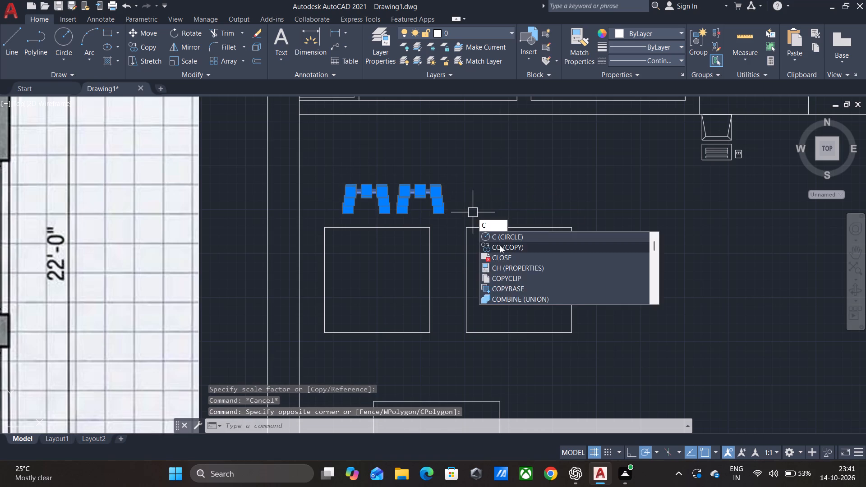
{"action": "left_click", "coordinate": [500, 245]}
{"action": "left_click", "coordinate": [439, 210]}
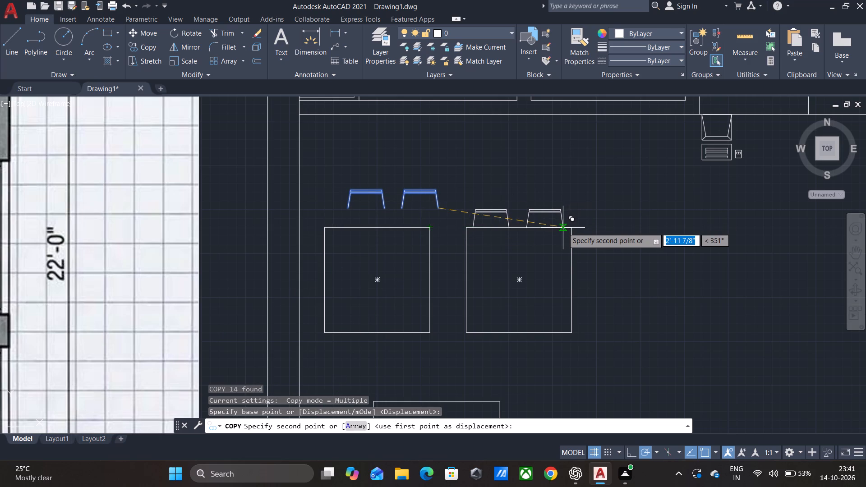
{"action": "left_click", "coordinate": [563, 228]}
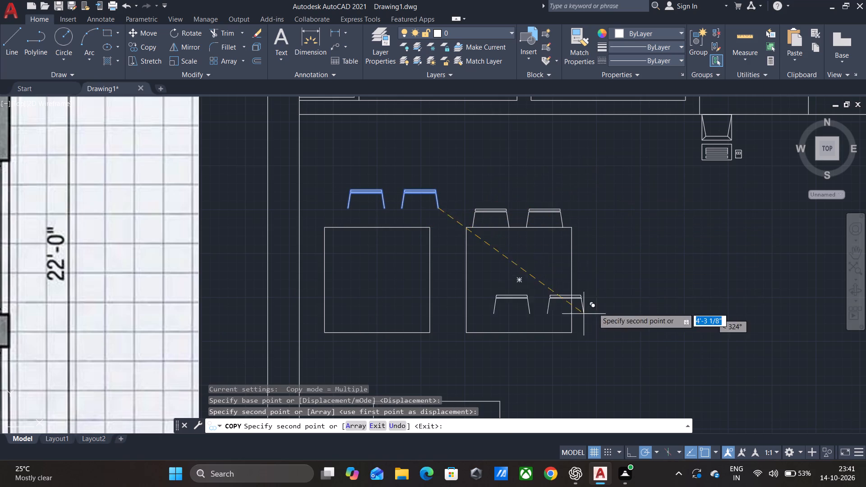
{"action": "left_click", "coordinate": [707, 289]}
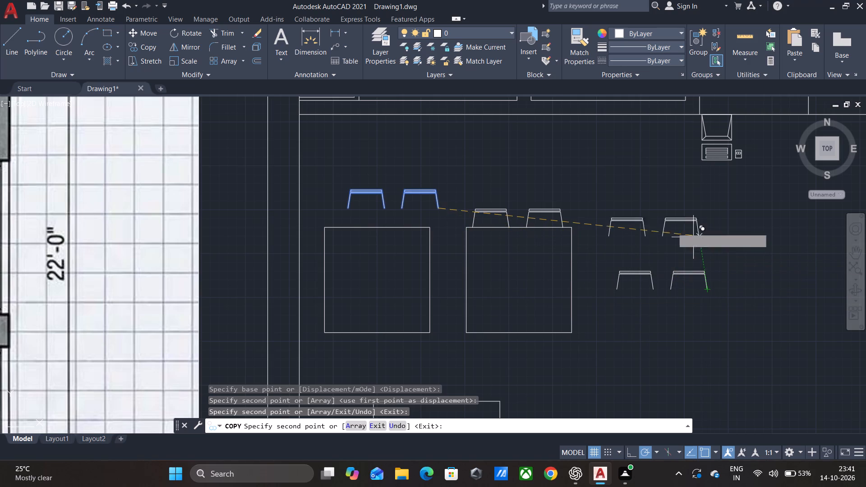
{"action": "key", "text": "Escape"}
Move the chair pair above the left square table down onto that table's top edge.
{"action": "left_click", "coordinate": [453, 209]}
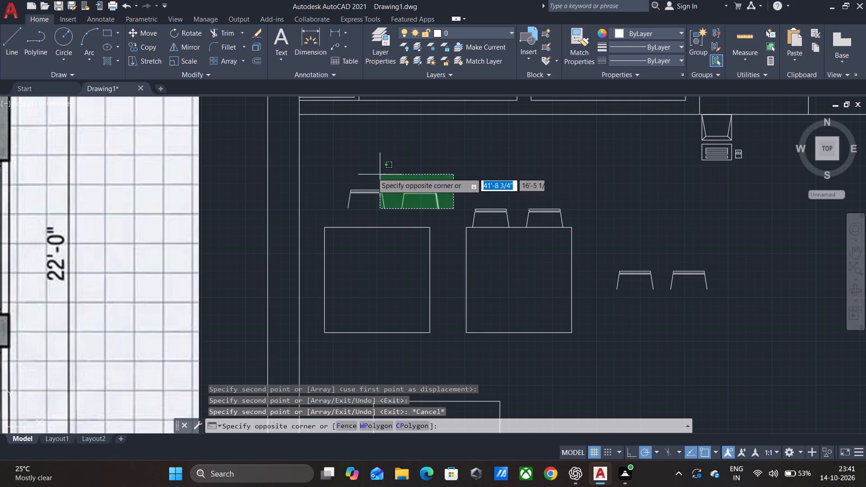
{"action": "left_click", "coordinate": [345, 170]}
{"action": "key", "text": "m"}
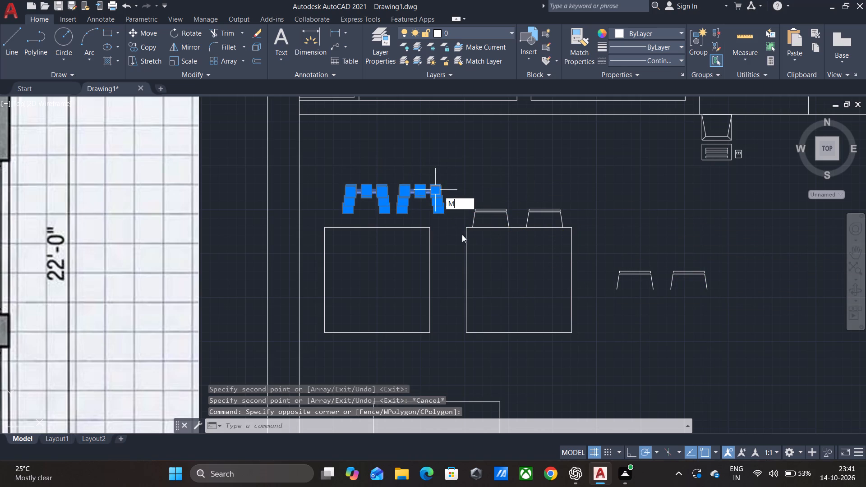
{"action": "left_click", "coordinate": [478, 216]}
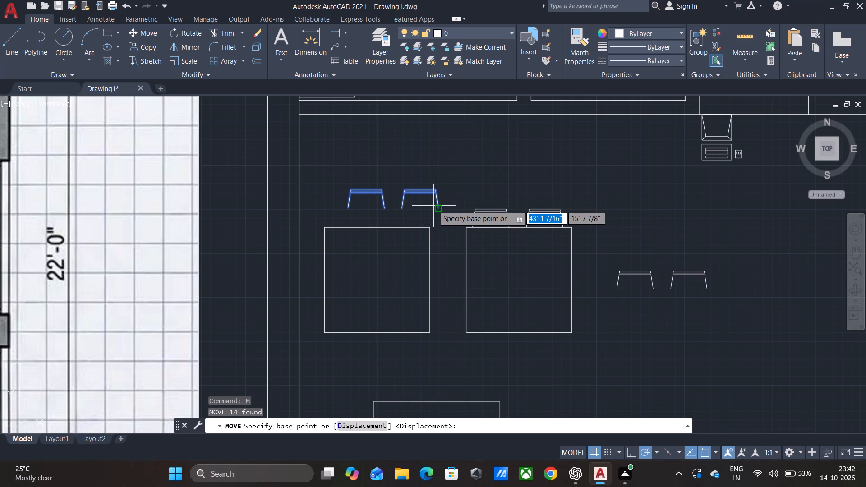
{"action": "left_click", "coordinate": [442, 208]}
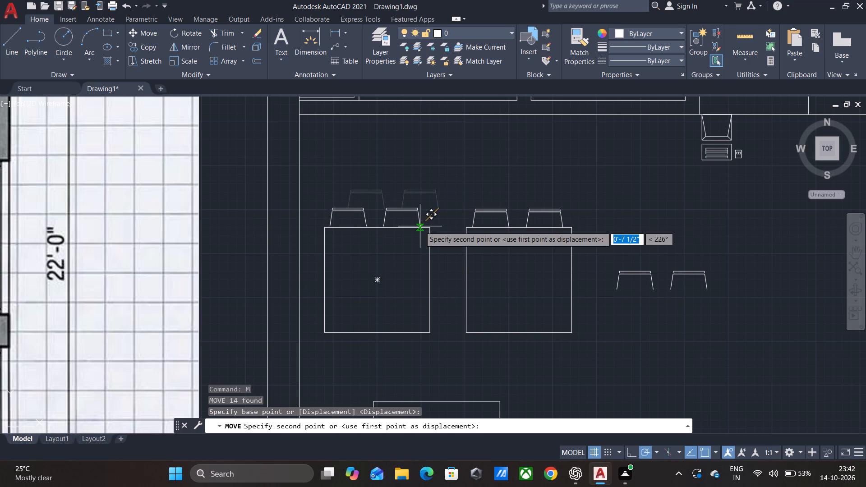
{"action": "left_click", "coordinate": [420, 226]}
{"action": "key", "text": "Escape"}
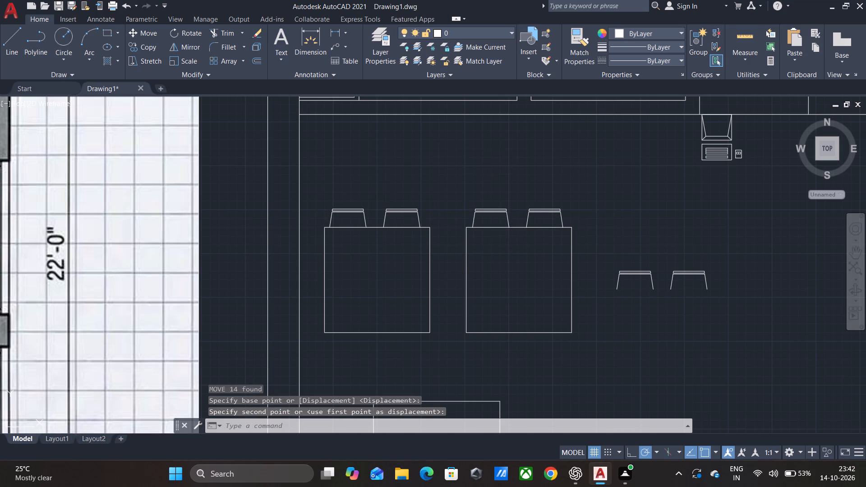
Rotate the spare chair pair right of the tables by half a turn about the right chair's lower right corner.
{"action": "left_click_drag", "start_coordinate": [747, 302], "coordinate": [742, 298]}
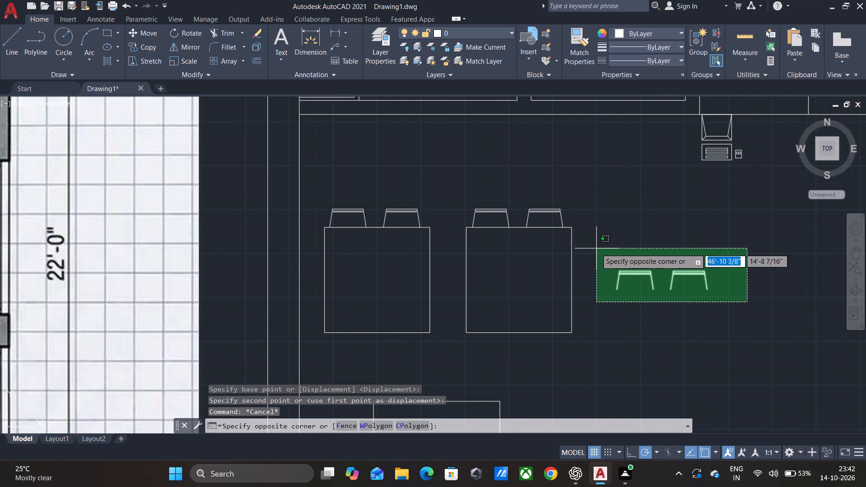
{"action": "left_click", "coordinate": [597, 248]}
{"action": "key", "text": "r"}
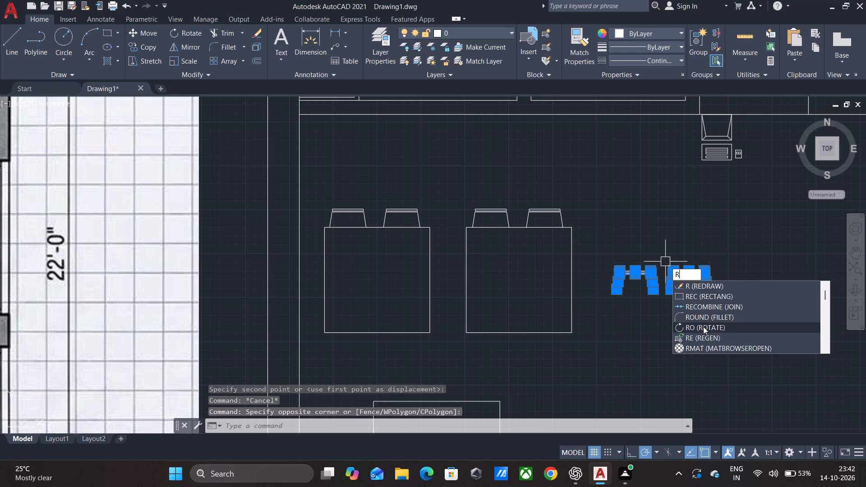
{"action": "left_click", "coordinate": [702, 326]}
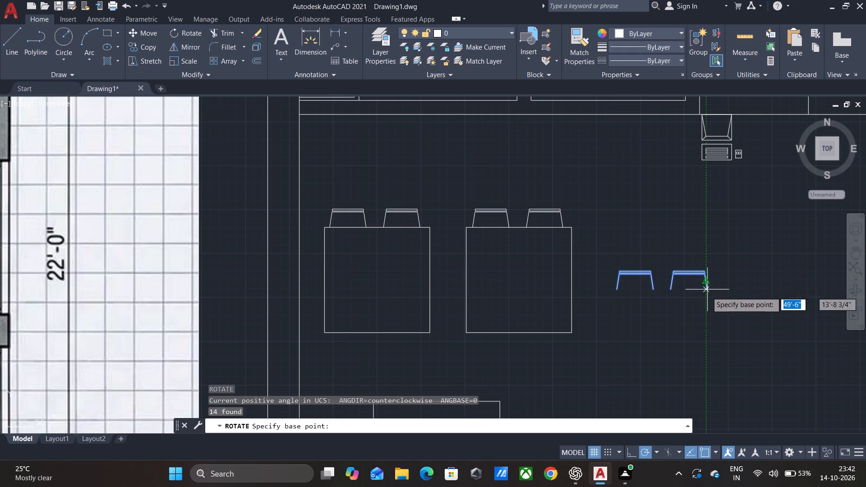
{"action": "left_click", "coordinate": [707, 292]}
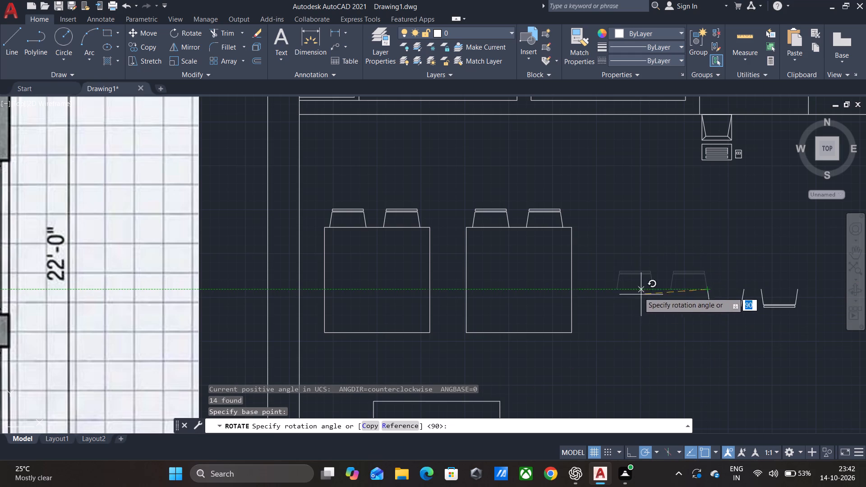
{"action": "left_click", "coordinate": [630, 284]}
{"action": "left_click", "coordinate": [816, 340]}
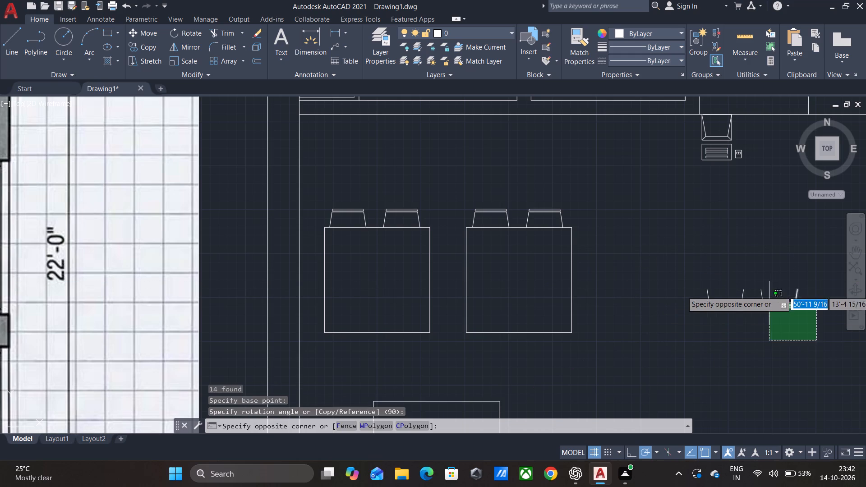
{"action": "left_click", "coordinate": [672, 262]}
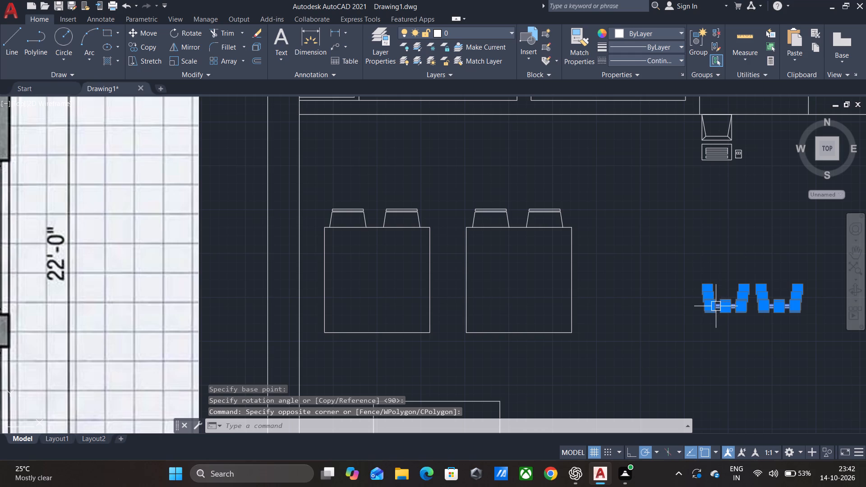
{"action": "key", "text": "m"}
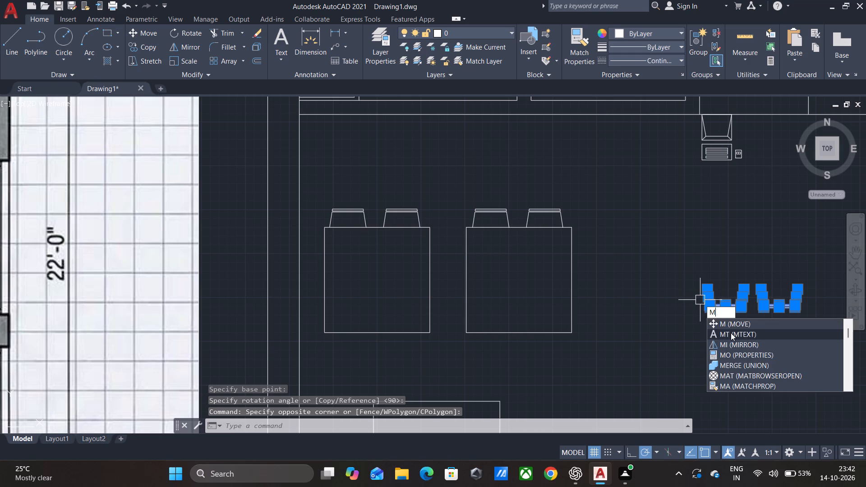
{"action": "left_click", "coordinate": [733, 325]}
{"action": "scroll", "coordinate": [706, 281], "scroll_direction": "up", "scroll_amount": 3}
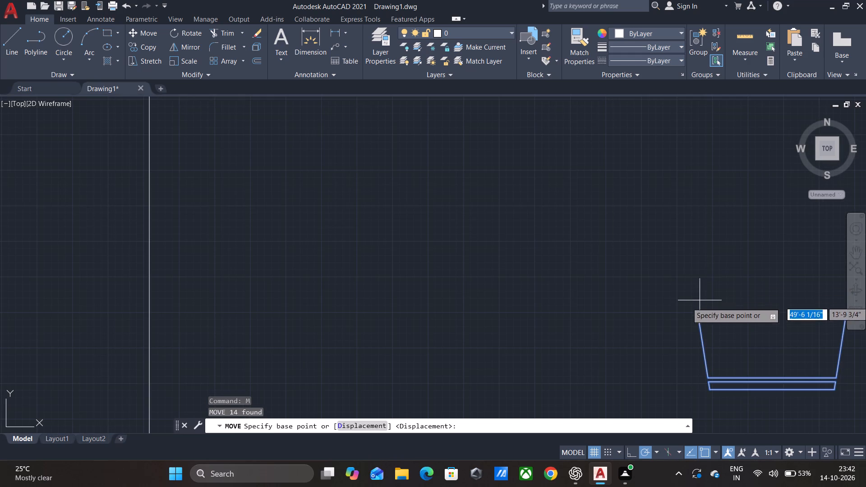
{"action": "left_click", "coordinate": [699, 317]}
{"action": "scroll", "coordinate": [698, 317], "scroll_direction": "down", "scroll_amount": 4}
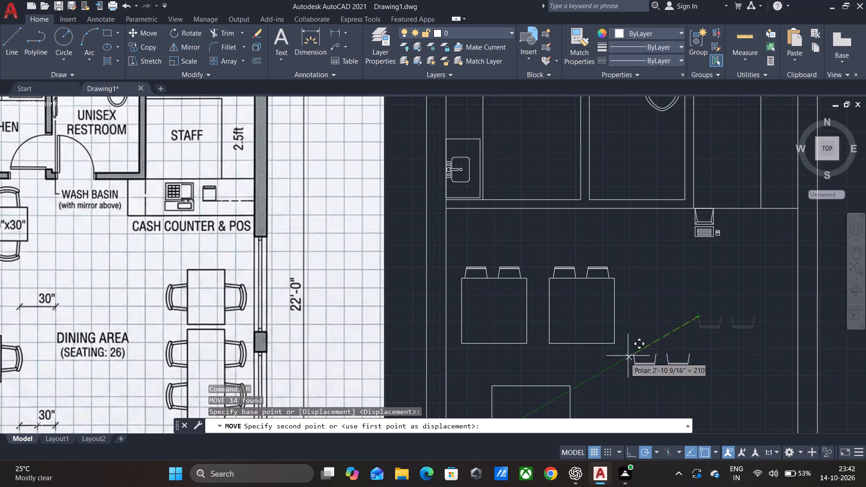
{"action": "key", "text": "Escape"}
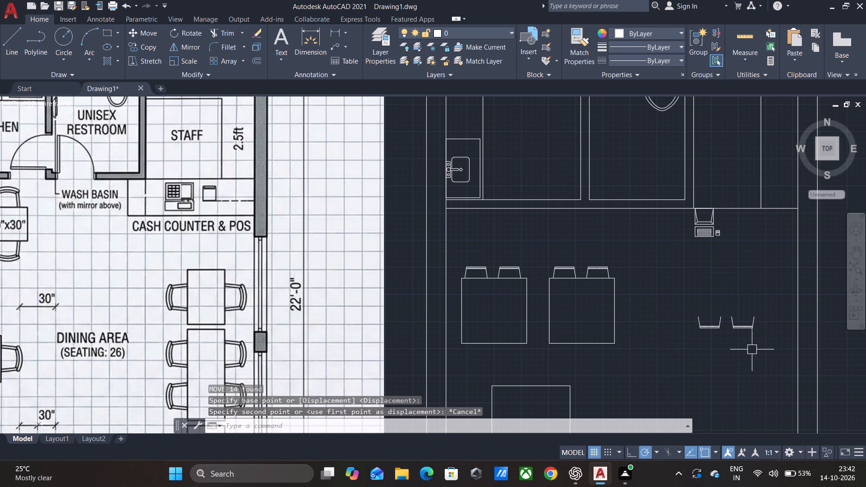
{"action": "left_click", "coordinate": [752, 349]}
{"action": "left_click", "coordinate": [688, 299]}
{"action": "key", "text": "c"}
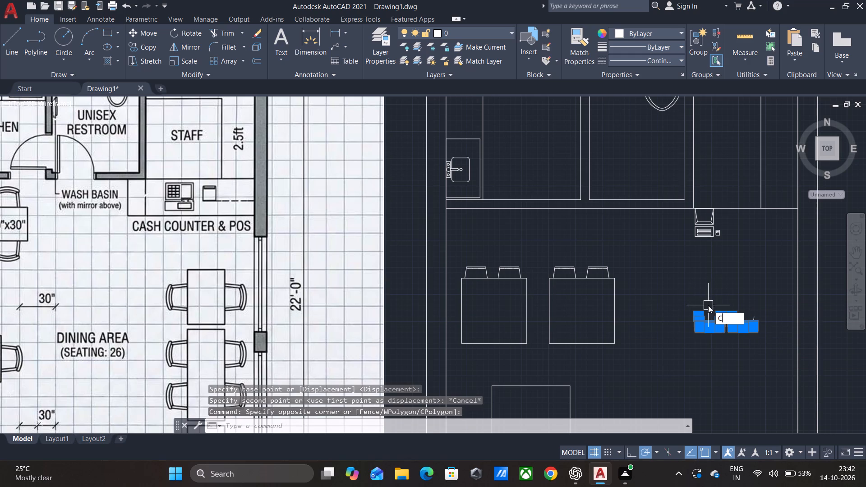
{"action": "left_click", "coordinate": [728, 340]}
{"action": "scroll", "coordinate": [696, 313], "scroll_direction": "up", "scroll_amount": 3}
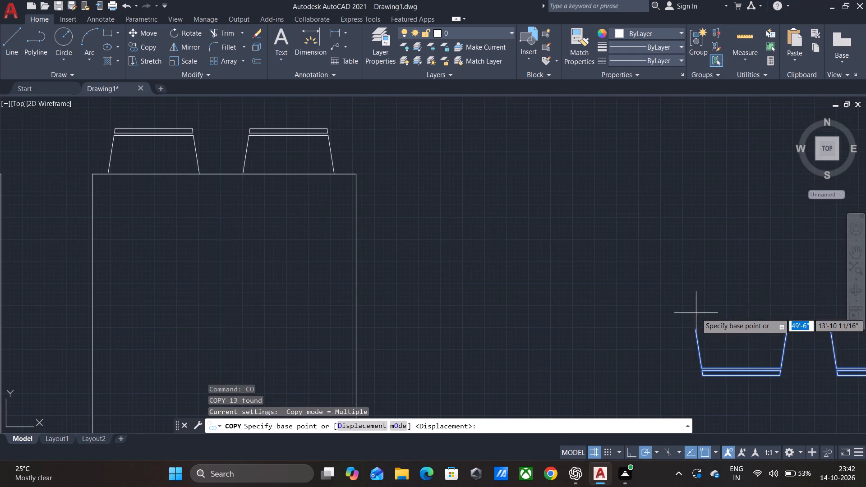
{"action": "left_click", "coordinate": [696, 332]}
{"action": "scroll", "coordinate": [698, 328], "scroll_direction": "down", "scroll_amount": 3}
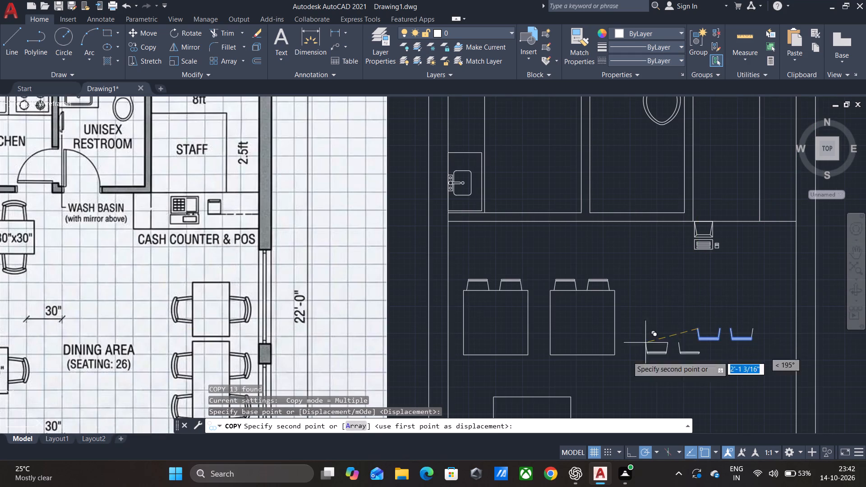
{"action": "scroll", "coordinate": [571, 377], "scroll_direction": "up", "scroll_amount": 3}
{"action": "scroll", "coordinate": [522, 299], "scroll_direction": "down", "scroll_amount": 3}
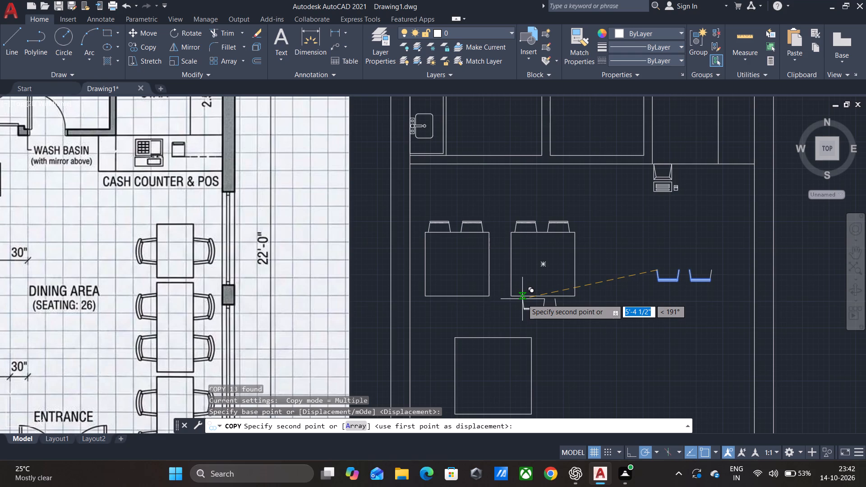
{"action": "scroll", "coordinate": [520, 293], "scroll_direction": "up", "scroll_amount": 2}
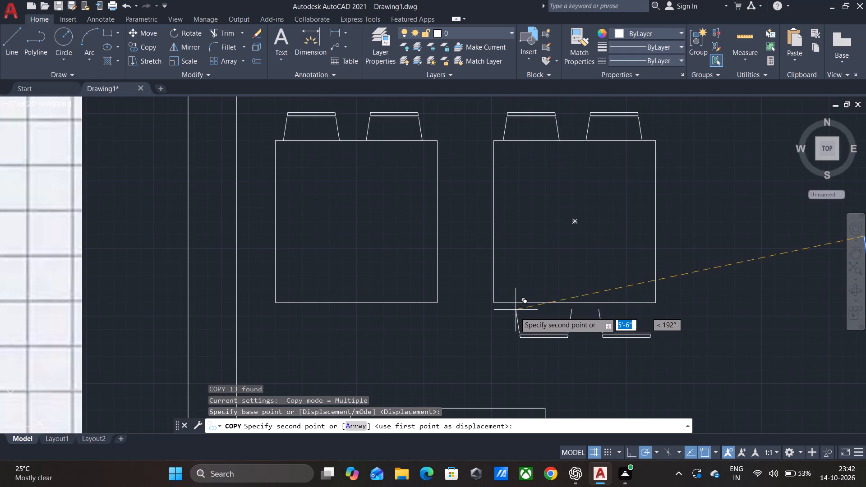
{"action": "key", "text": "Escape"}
Copy the spare rotated chair pair onto the bottom edges of both square tables, lined up with the chairs above.
{"action": "middle_click_drag", "start_coordinate": [728, 320], "coordinate": [524, 326]}
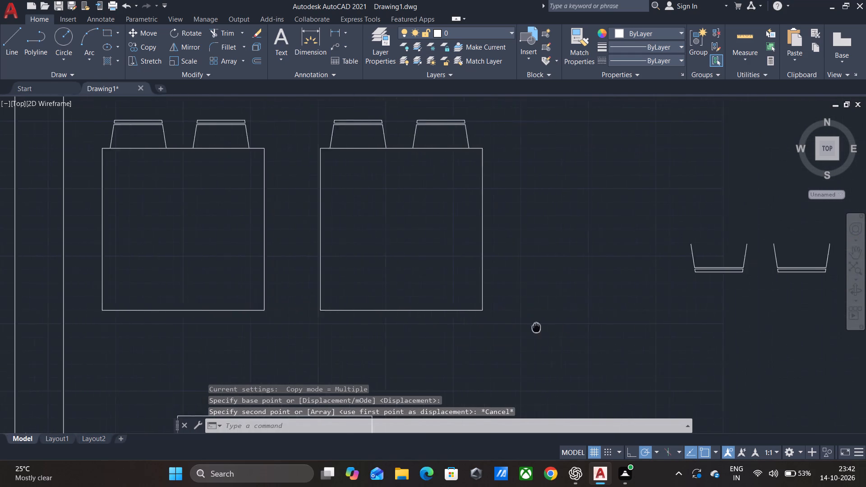
{"action": "middle_click_drag", "start_coordinate": [524, 326], "coordinate": [475, 320]}
{"action": "left_click_drag", "start_coordinate": [758, 298], "coordinate": [752, 292]}
{"action": "left_click", "coordinate": [577, 205]}
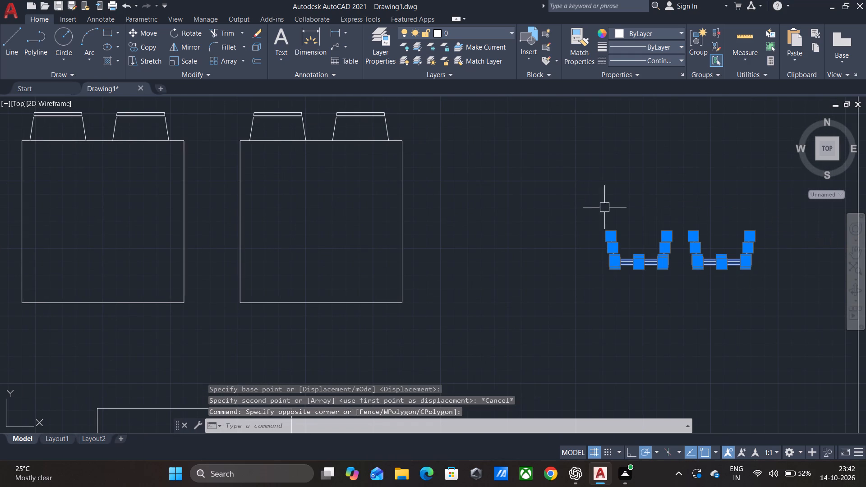
{"action": "key", "text": "c"}
{"action": "left_click", "coordinate": [669, 244]}
{"action": "left_click", "coordinate": [609, 235]}
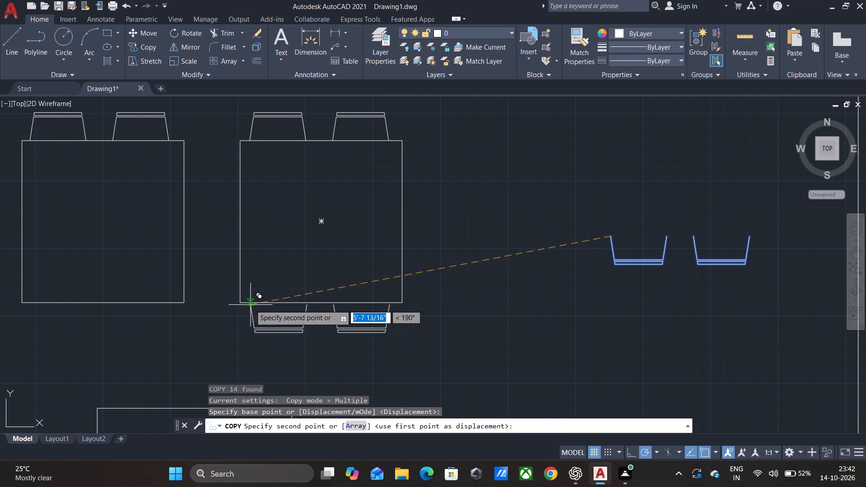
{"action": "left_click", "coordinate": [250, 305]}
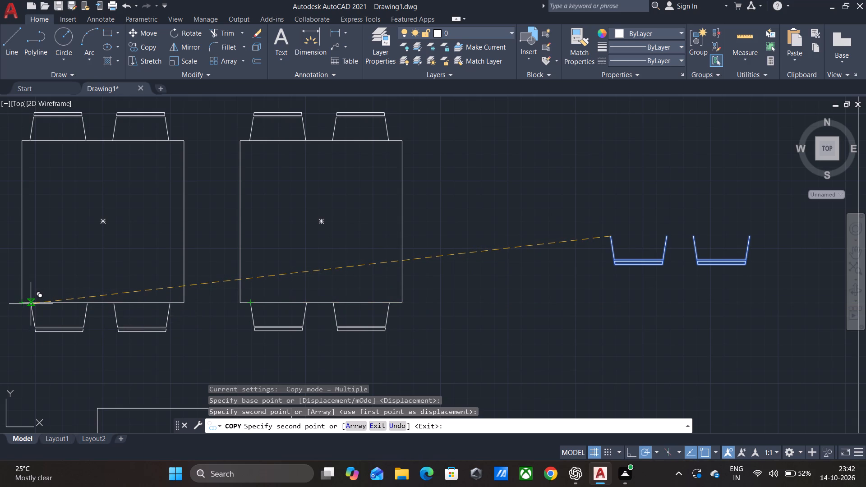
{"action": "left_click", "coordinate": [27, 303]}
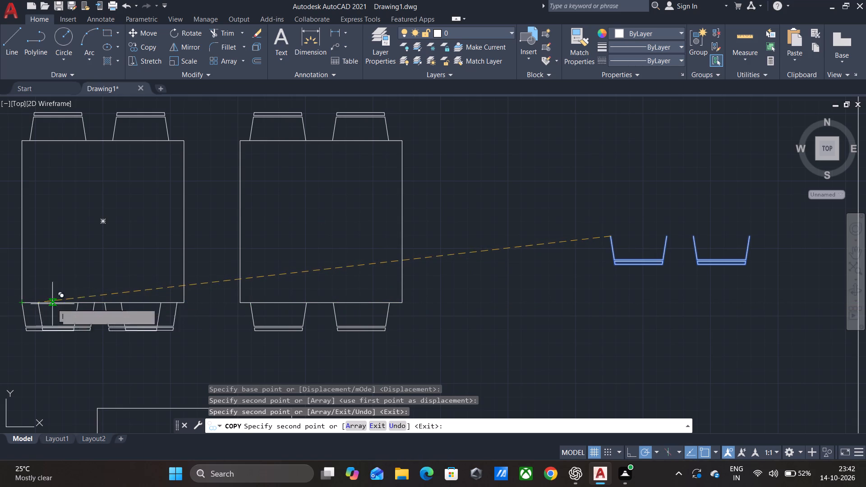
{"action": "key", "text": "ctrl+z"}
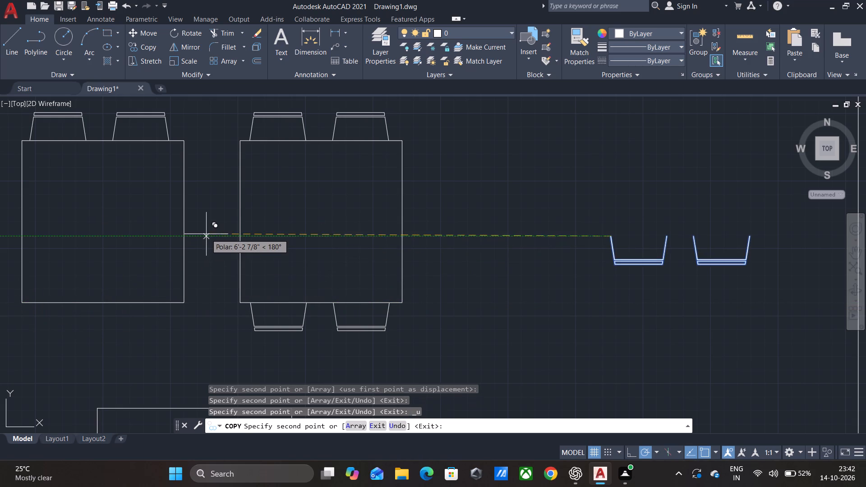
{"action": "left_click", "coordinate": [30, 304]}
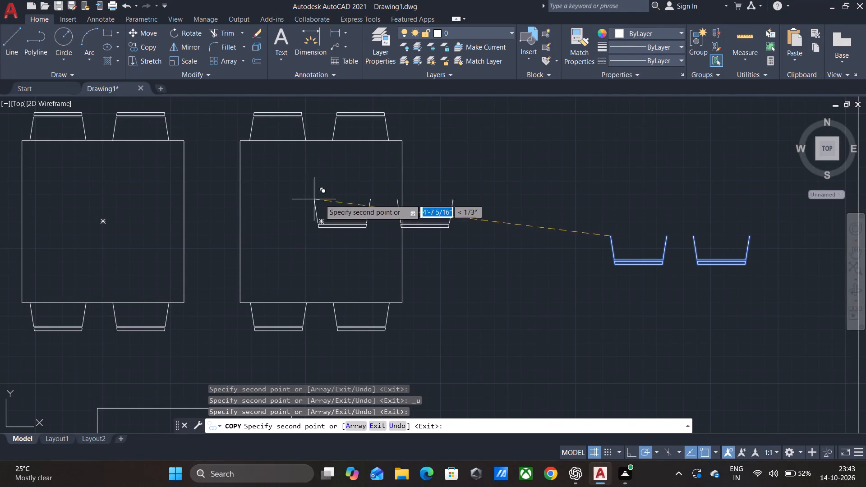
{"action": "key", "text": "Escape"}
Move both square tables with their chairs about 1'-9" up, close below the kitchen and restroom wall.
{"action": "scroll", "coordinate": [476, 214], "scroll_direction": "down", "scroll_amount": 2}
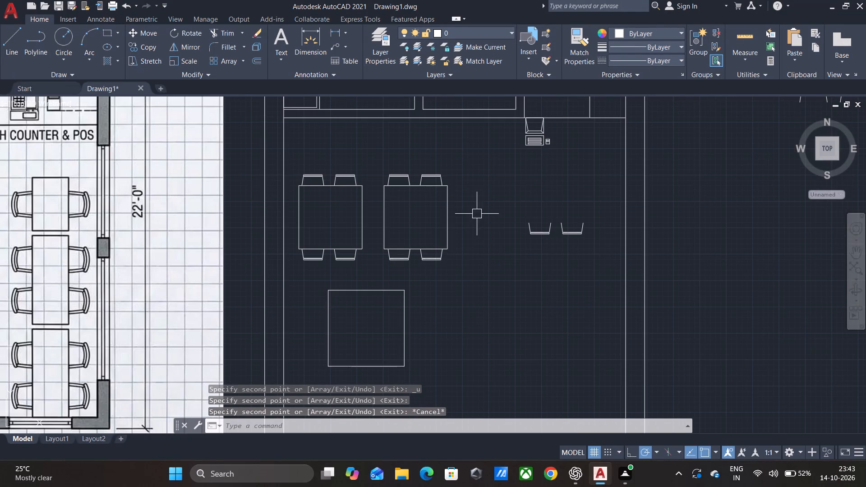
{"action": "left_click_drag", "start_coordinate": [480, 281], "coordinate": [480, 276]}
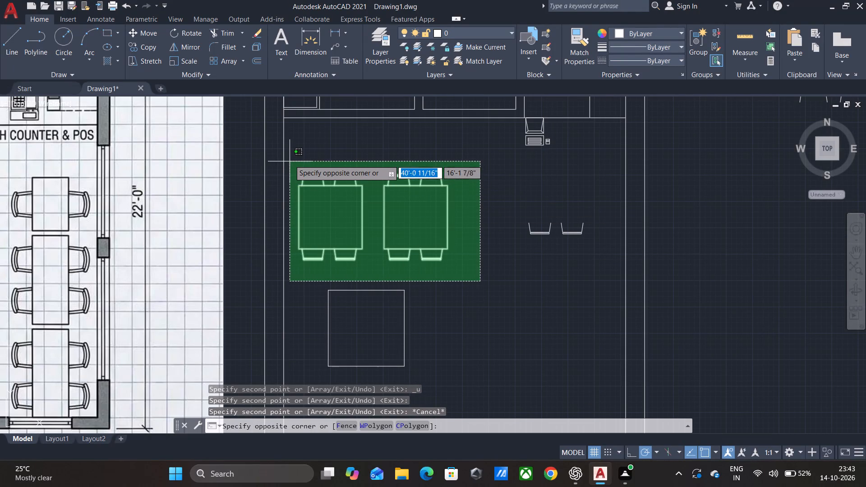
{"action": "left_click", "coordinate": [290, 159]}
{"action": "key", "text": "m"}
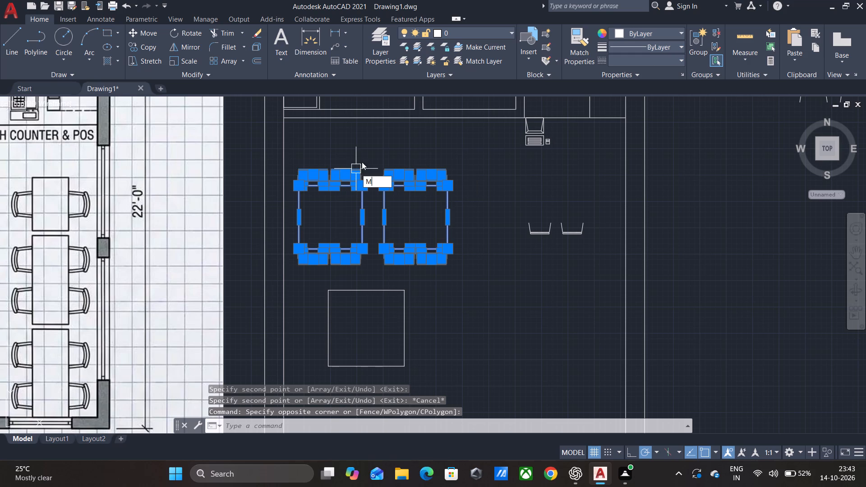
{"action": "left_click", "coordinate": [421, 193]}
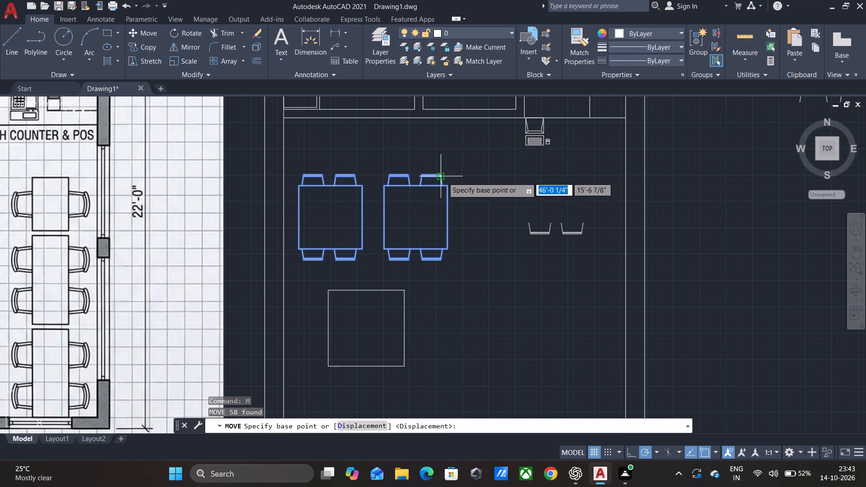
{"action": "left_click", "coordinate": [448, 183]}
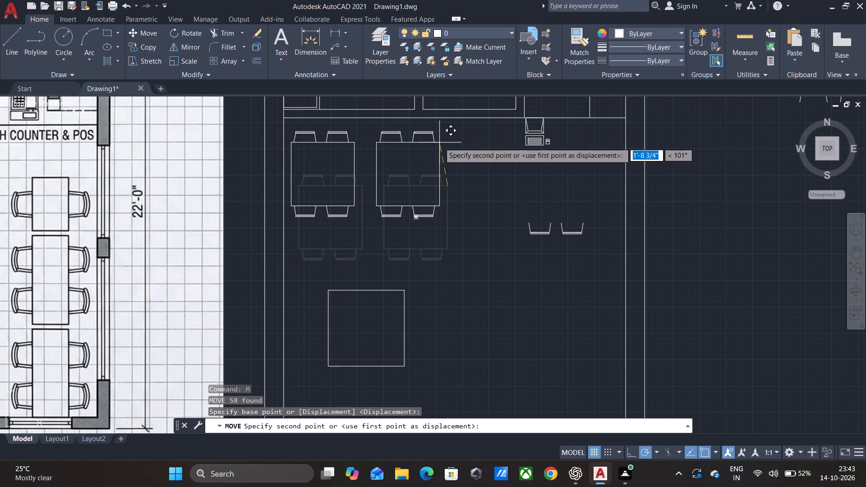
{"action": "left_click", "coordinate": [439, 142]}
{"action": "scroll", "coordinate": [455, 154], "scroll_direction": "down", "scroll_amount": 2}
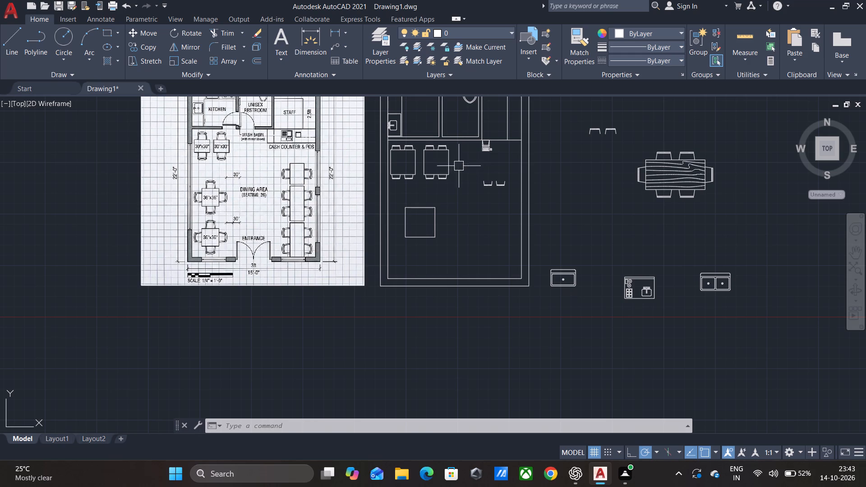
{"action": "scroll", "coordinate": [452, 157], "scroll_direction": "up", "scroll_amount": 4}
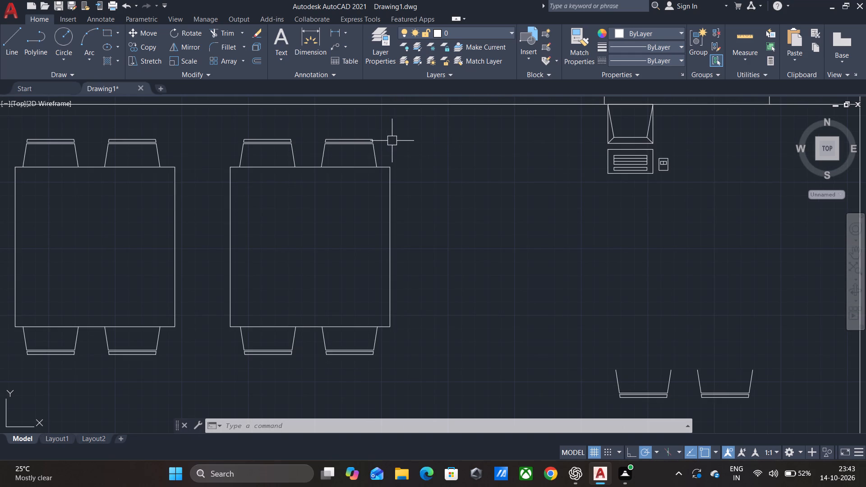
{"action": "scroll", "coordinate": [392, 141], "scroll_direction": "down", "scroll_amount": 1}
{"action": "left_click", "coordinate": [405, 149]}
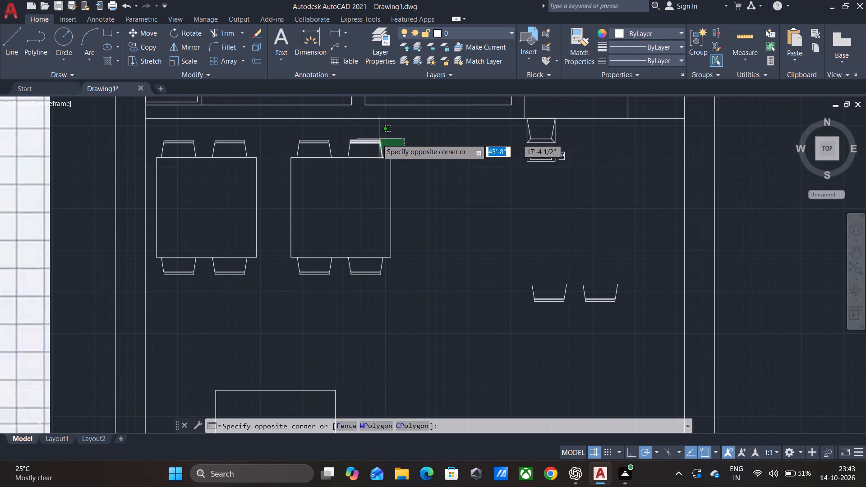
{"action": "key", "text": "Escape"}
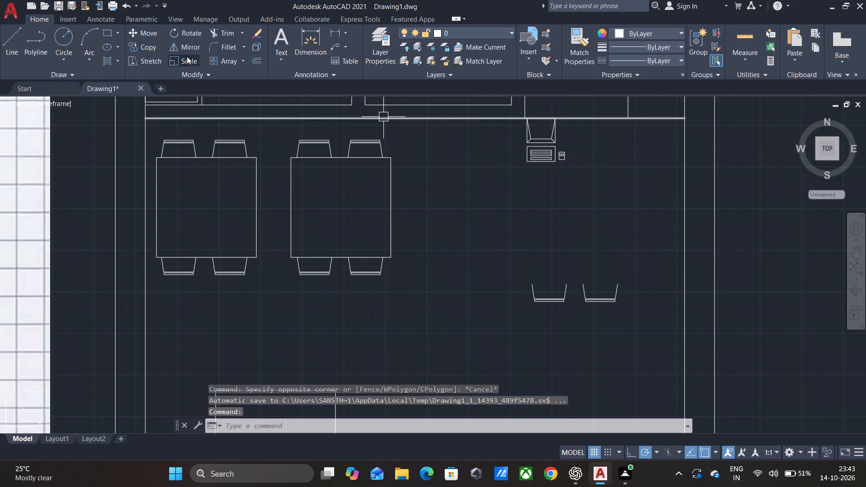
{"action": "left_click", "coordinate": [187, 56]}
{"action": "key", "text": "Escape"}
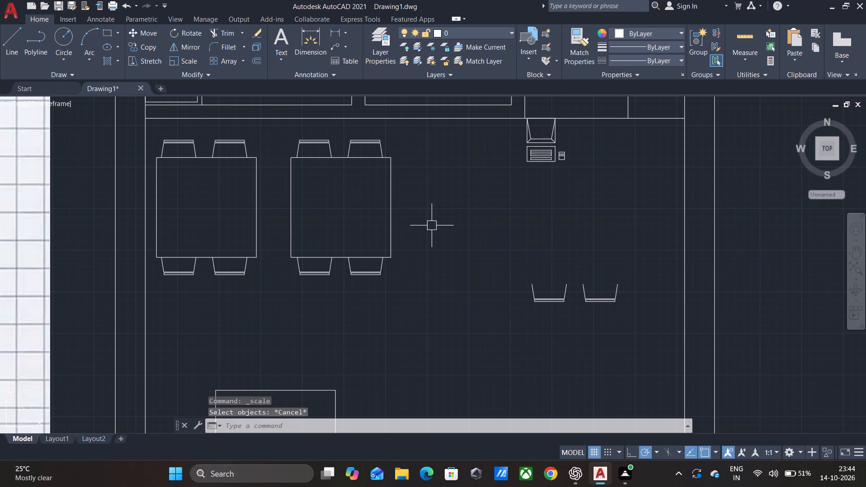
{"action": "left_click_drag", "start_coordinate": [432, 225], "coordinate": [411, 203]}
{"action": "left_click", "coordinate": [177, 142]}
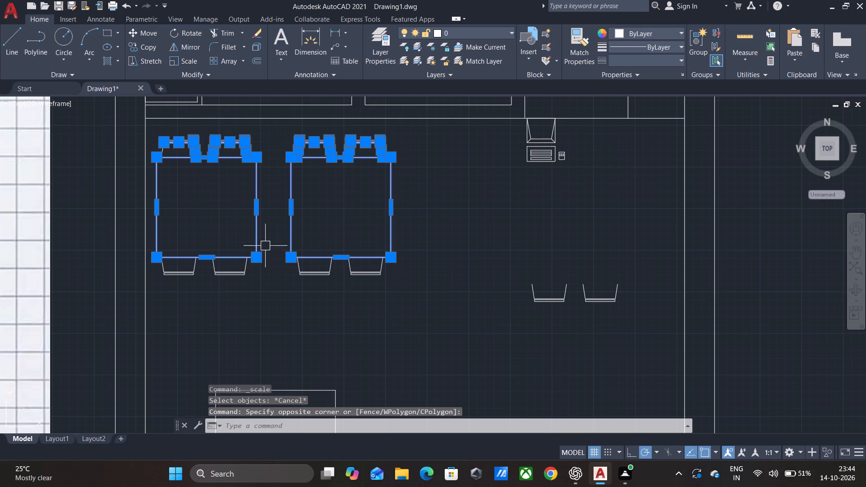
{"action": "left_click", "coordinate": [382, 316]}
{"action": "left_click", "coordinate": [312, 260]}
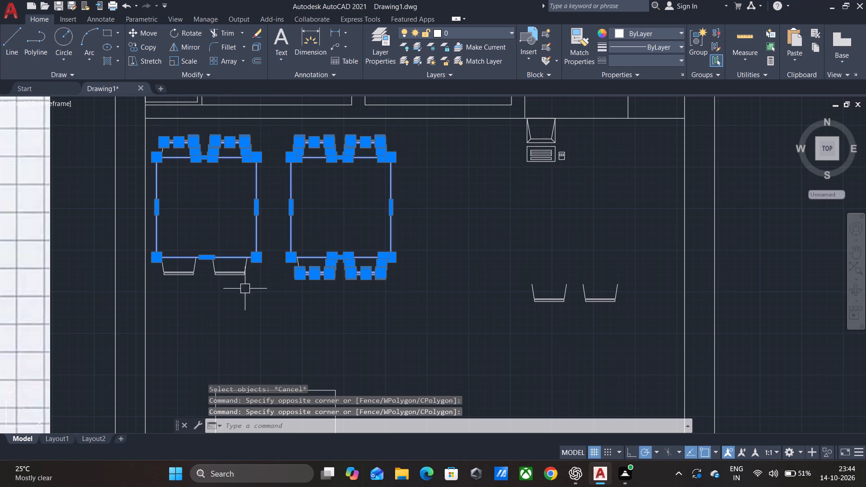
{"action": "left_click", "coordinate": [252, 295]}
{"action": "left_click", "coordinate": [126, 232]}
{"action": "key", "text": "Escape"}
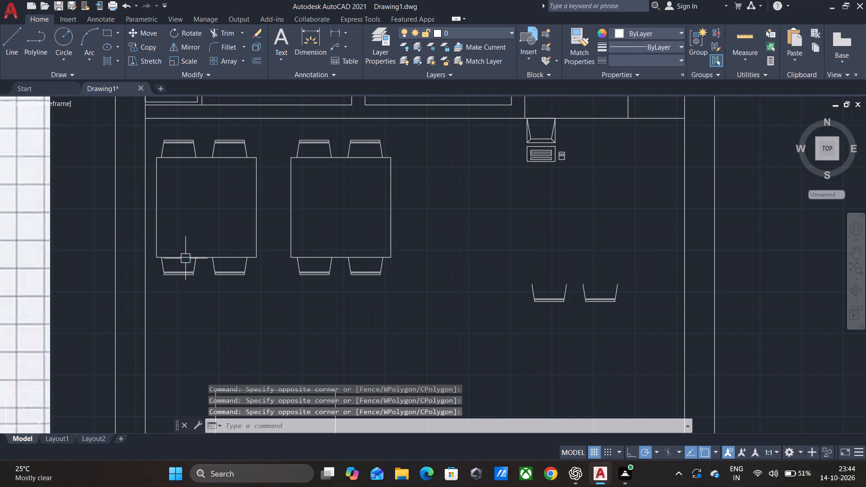
Scale both square tables with all their chairs down to just over half size from the upper right chair's back corner.
{"action": "left_click_drag", "start_coordinate": [423, 328], "coordinate": [412, 310]}
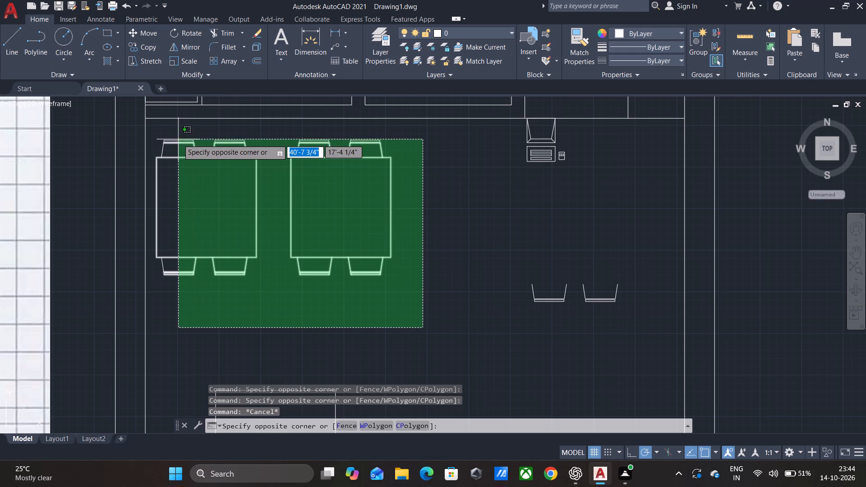
{"action": "left_click", "coordinate": [153, 133]}
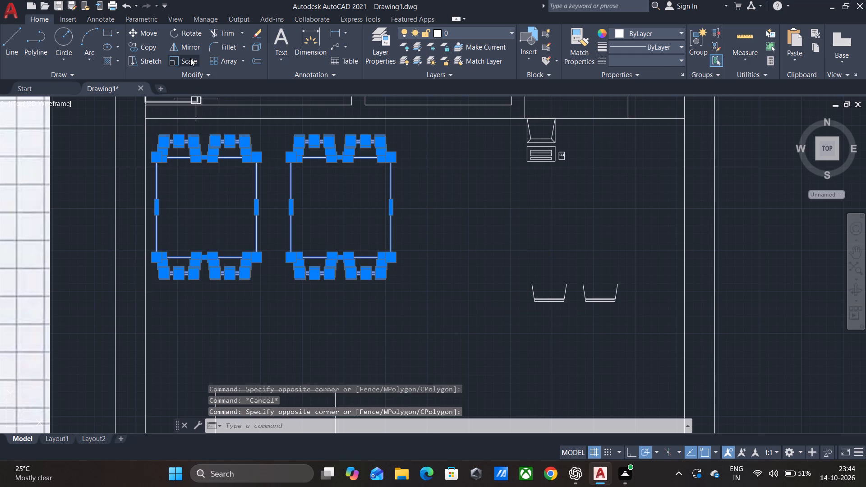
{"action": "left_click", "coordinate": [190, 58]}
{"action": "left_click", "coordinate": [378, 140]}
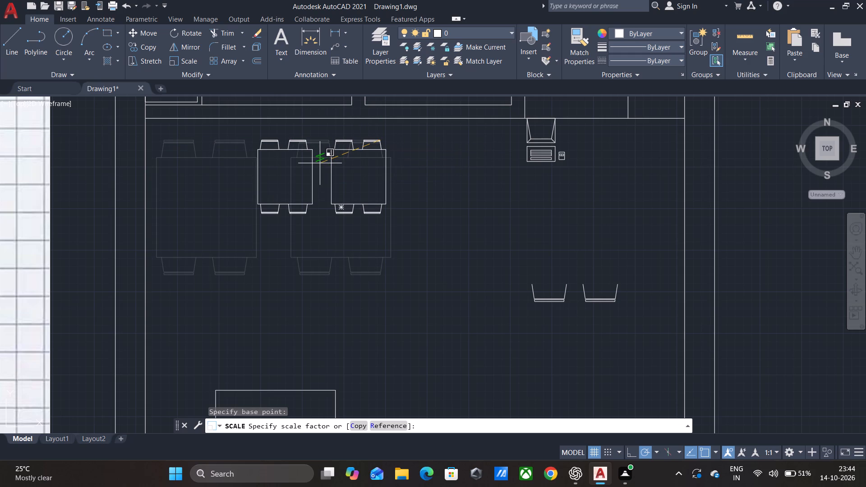
{"action": "left_click", "coordinate": [320, 163]}
{"action": "key", "text": "Escape"}
Move the reduced tables and chairs about 2'-2" toward the dining area's left wall and slightly down.
{"action": "left_click_drag", "start_coordinate": [439, 243], "coordinate": [438, 232]}
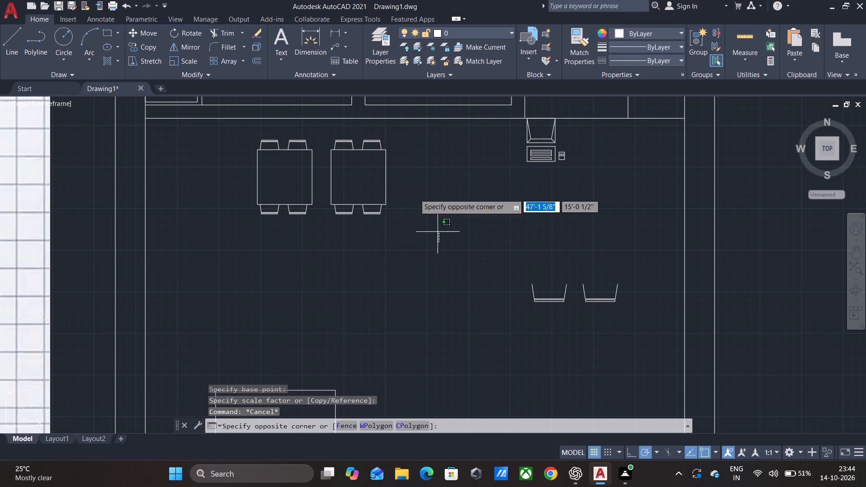
{"action": "left_click", "coordinate": [240, 131]}
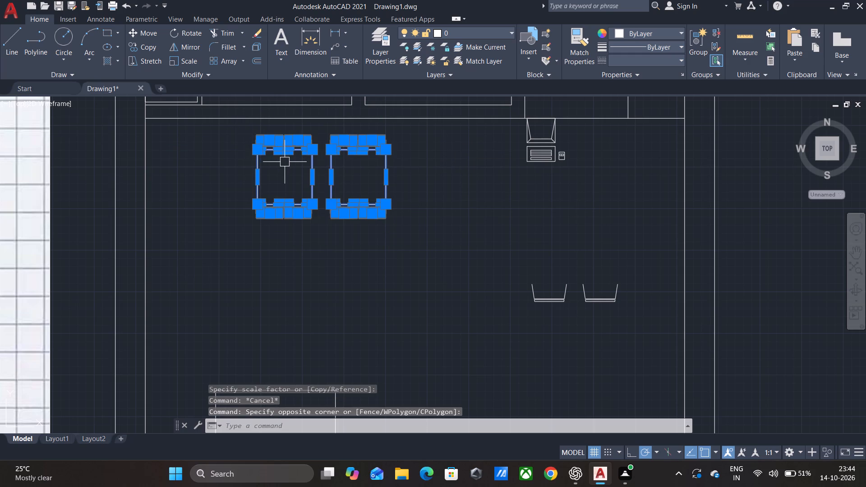
{"action": "key", "text": "m"}
{"action": "left_click", "coordinate": [355, 191]}
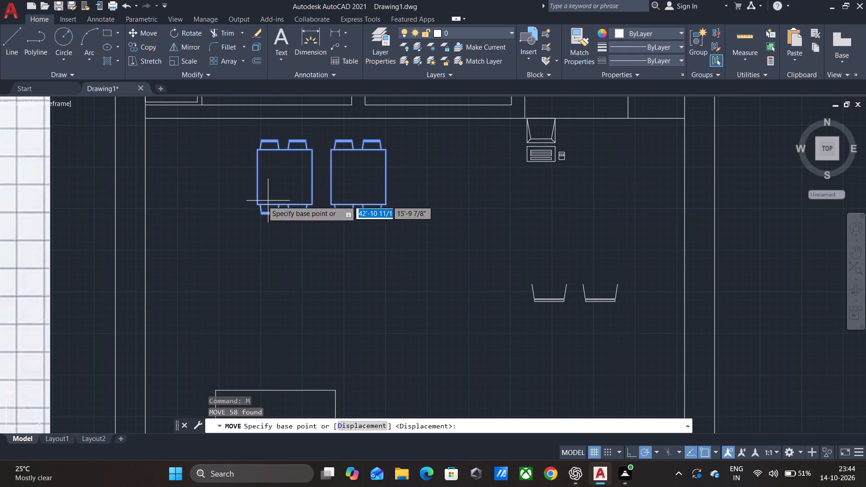
{"action": "left_click", "coordinate": [255, 202]}
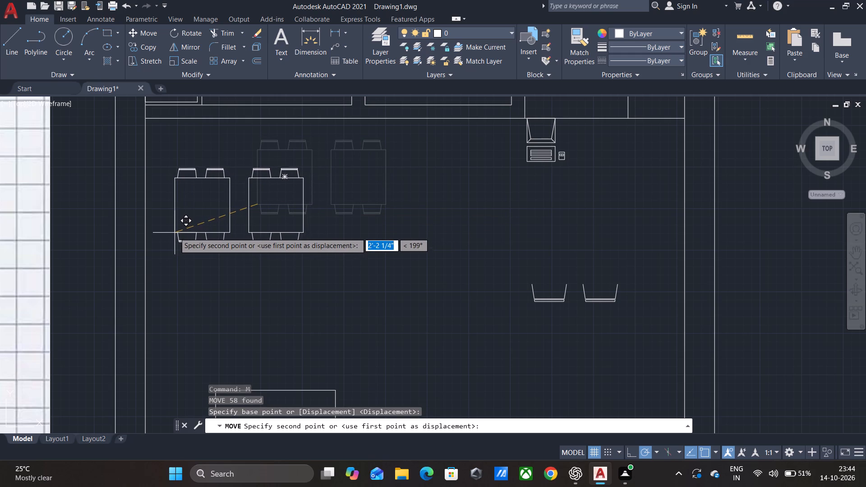
{"action": "left_click", "coordinate": [175, 230]}
{"action": "scroll", "coordinate": [314, 259], "scroll_direction": "down", "scroll_amount": 2}
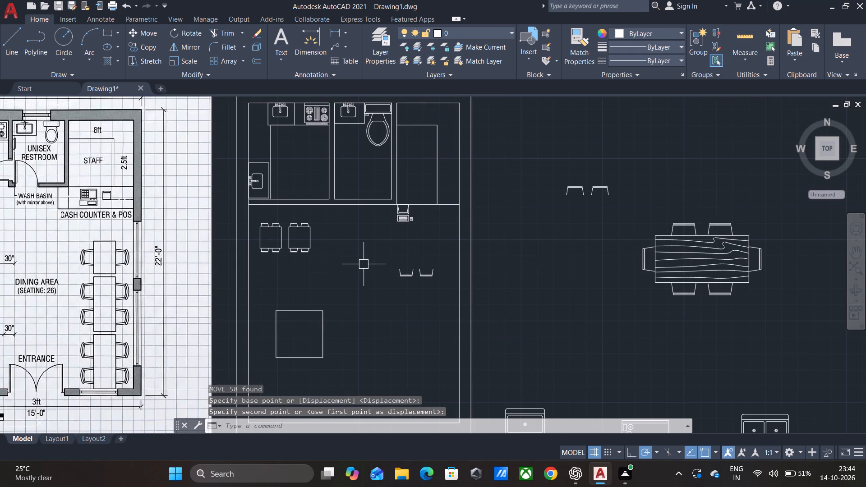
{"action": "middle_click_drag", "start_coordinate": [364, 263], "coordinate": [398, 225]}
{"action": "scroll", "coordinate": [398, 225], "scroll_direction": "down", "scroll_amount": 1}
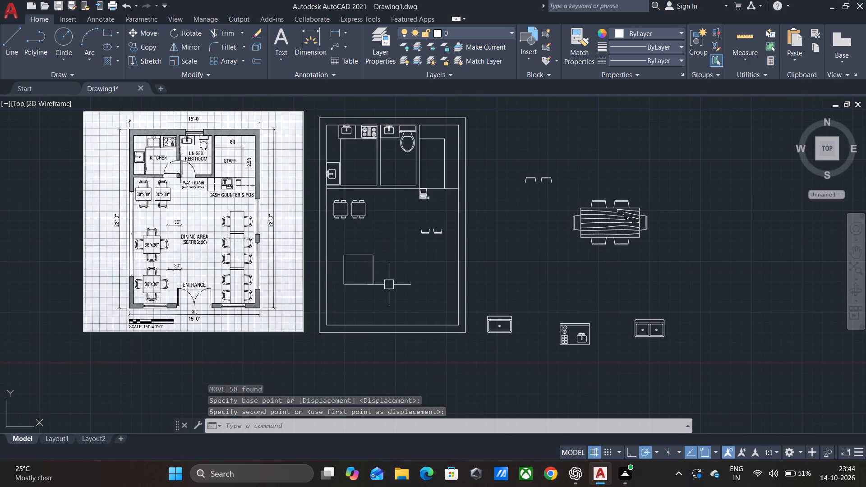
Move the large empty square table up and toward the dining area's left wall, below the two small tables.
{"action": "key", "text": "Escape"}
{"action": "left_click_drag", "start_coordinate": [372, 267], "coordinate": [368, 266]}
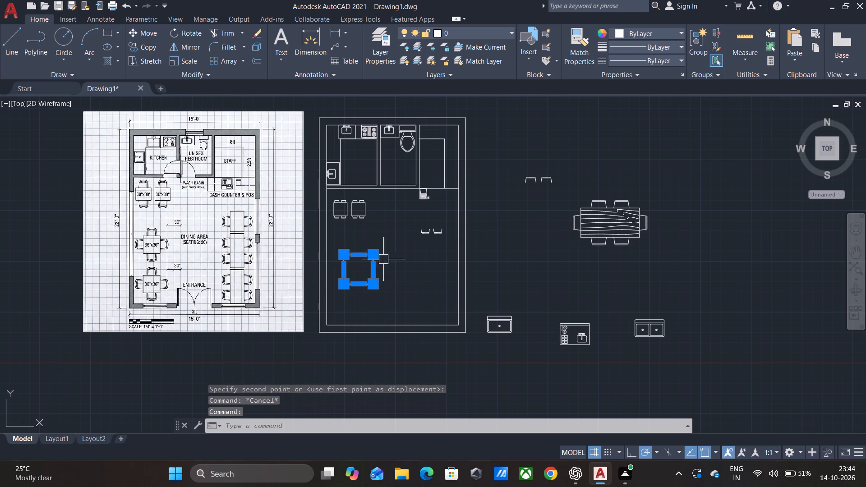
{"action": "key", "text": "m"}
{"action": "key", "text": "Return"}
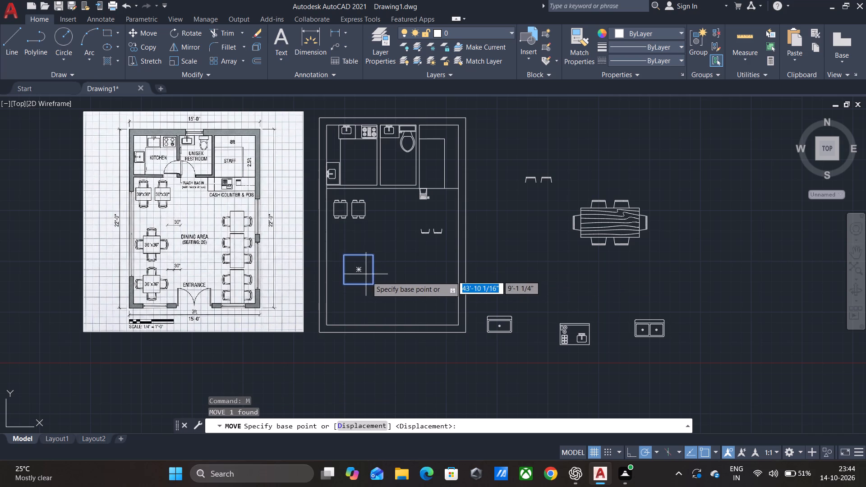
{"action": "left_click", "coordinate": [374, 285]}
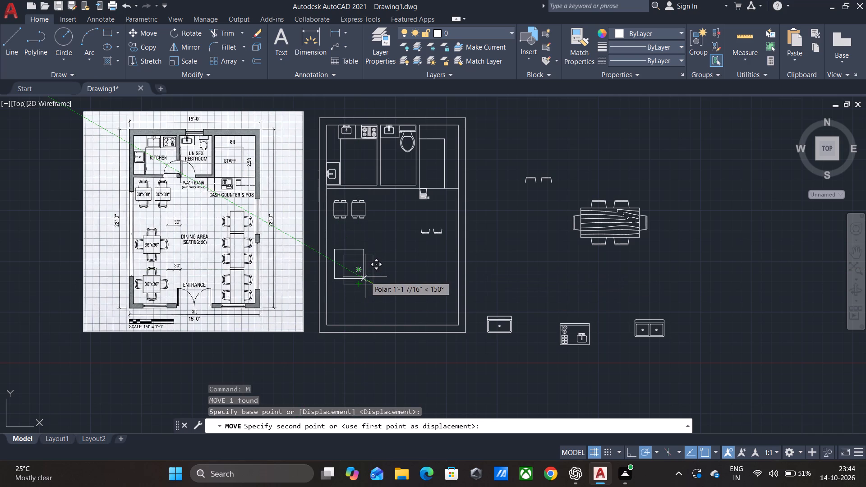
{"action": "left_click", "coordinate": [367, 271]}
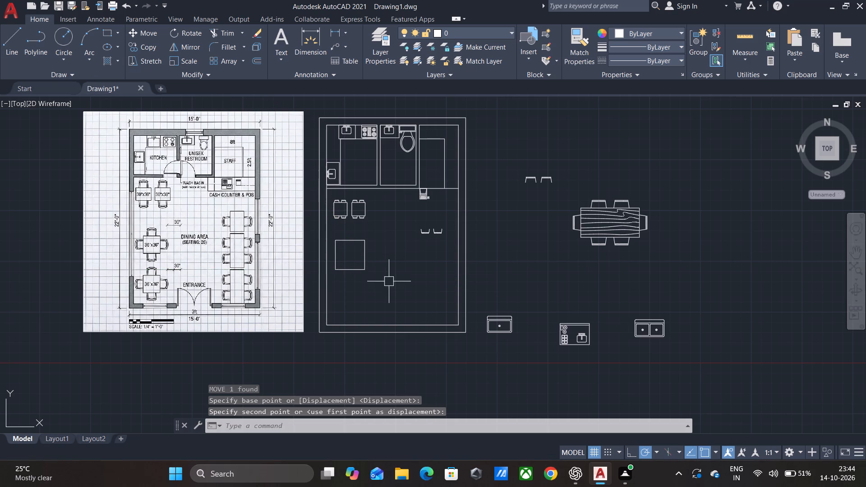
Scale the large square table down to about 0.56 from its upper right corner.
{"action": "left_click_drag", "start_coordinate": [391, 296], "coordinate": [388, 289]}
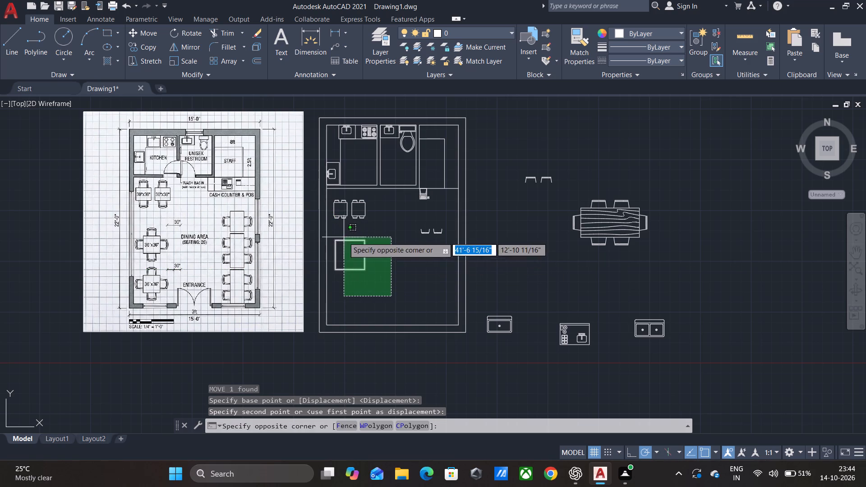
{"action": "left_click", "coordinate": [344, 237]}
{"action": "left_click", "coordinate": [183, 56]}
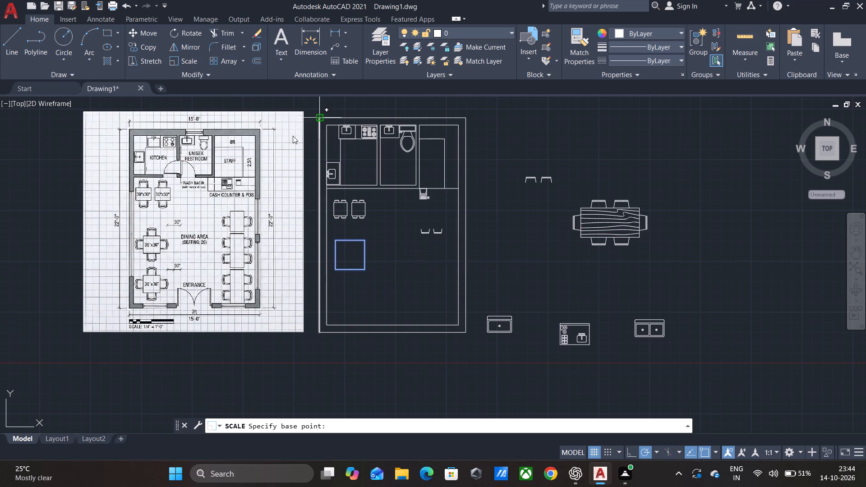
{"action": "left_click", "coordinate": [365, 242]}
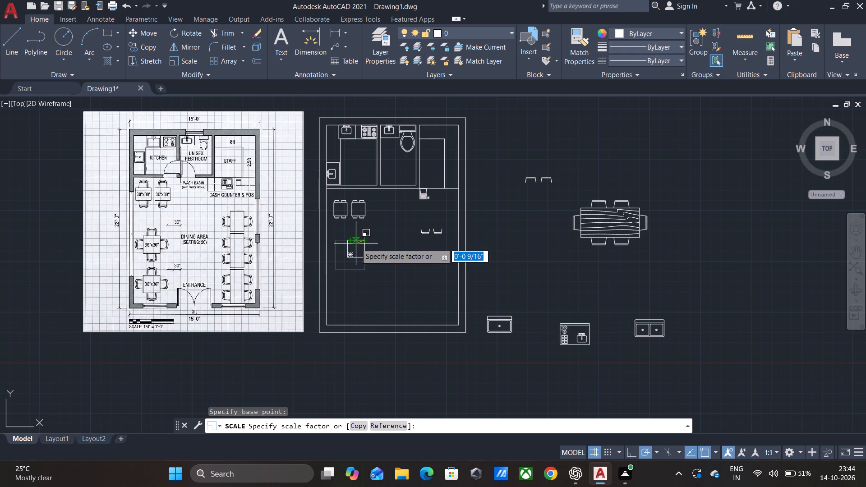
{"action": "left_click", "coordinate": [356, 243]}
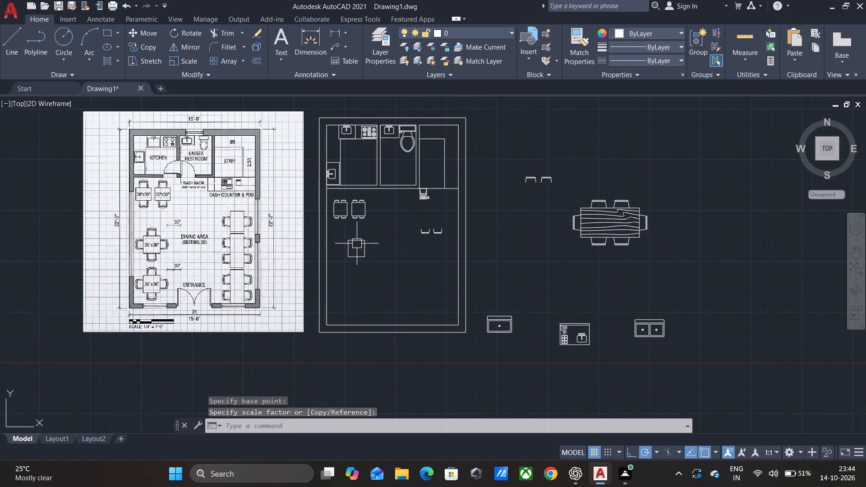
{"action": "key", "text": "Escape"}
Copy the reduced square table 4'-2" straight down in the dining area.
{"action": "left_click_drag", "start_coordinate": [382, 270], "coordinate": [380, 263]}
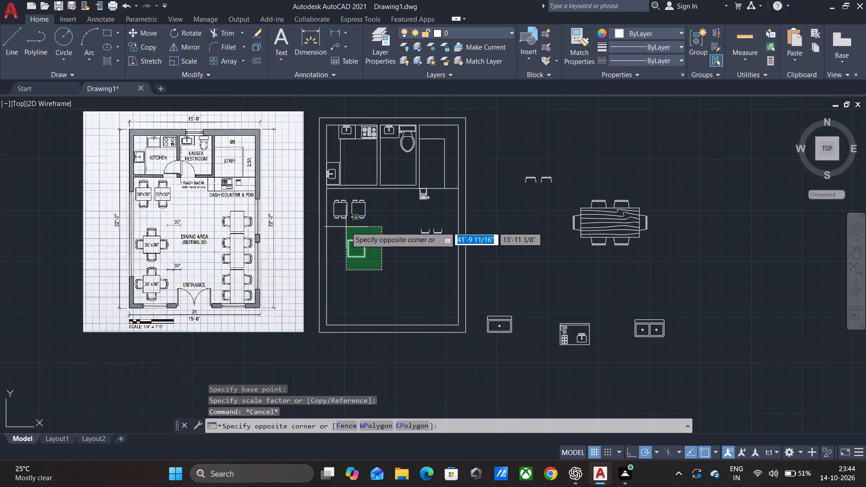
{"action": "left_click", "coordinate": [345, 234]}
{"action": "key", "text": "c"}
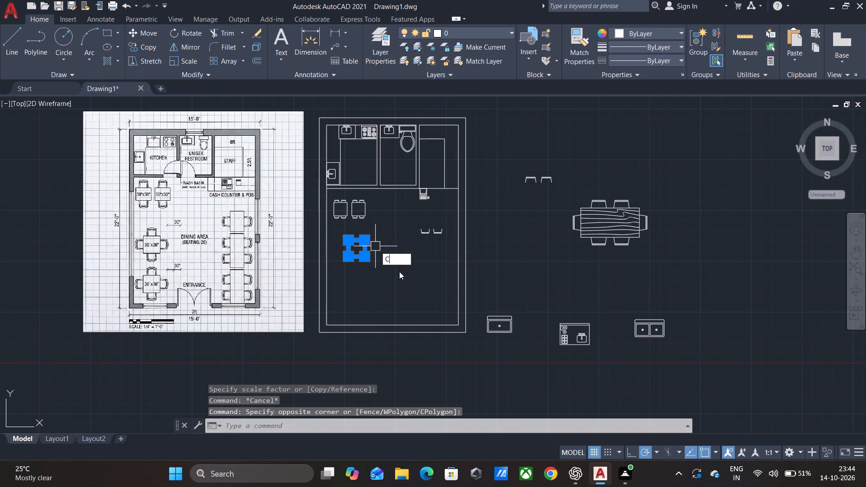
{"action": "left_click", "coordinate": [405, 276]}
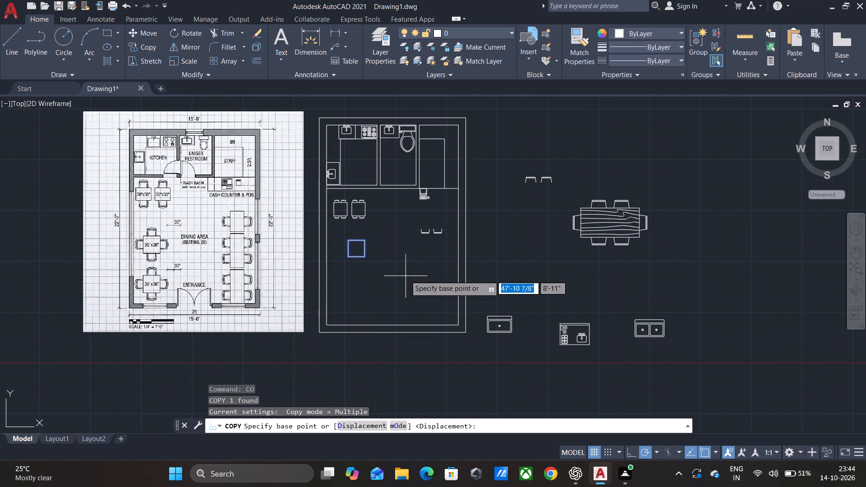
{"action": "left_click", "coordinate": [361, 240]}
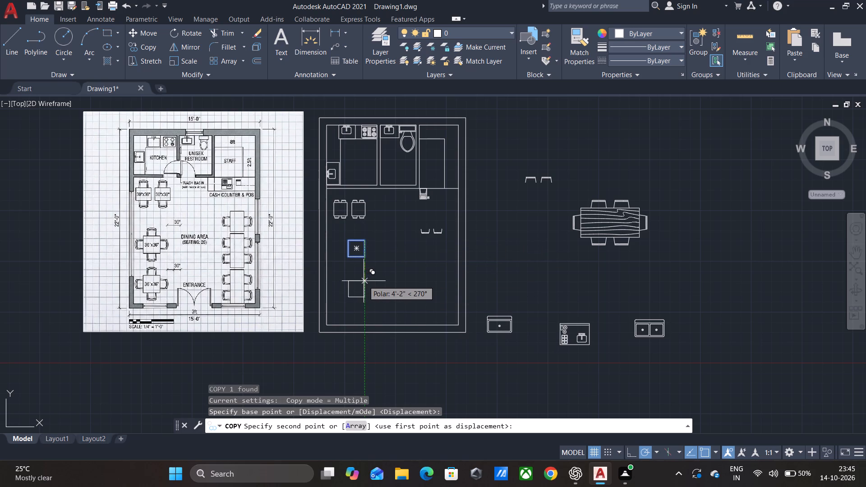
{"action": "left_click", "coordinate": [364, 281]}
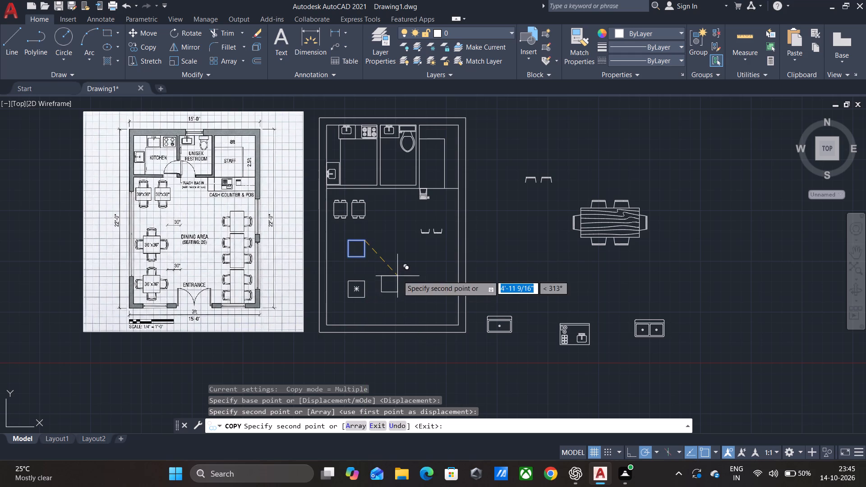
{"action": "key", "text": "Escape"}
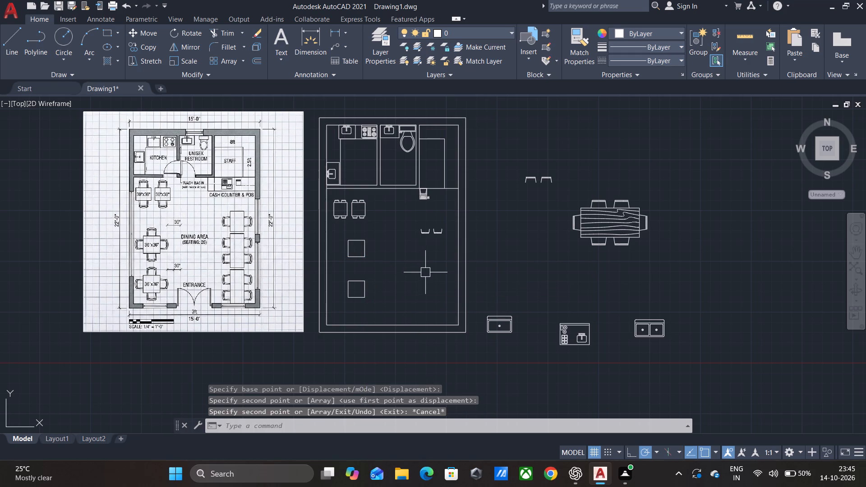
Copy the right chair of the spare pair outside the plan to open space below and left of the pair.
{"action": "scroll", "coordinate": [563, 181], "scroll_direction": "up", "scroll_amount": 2}
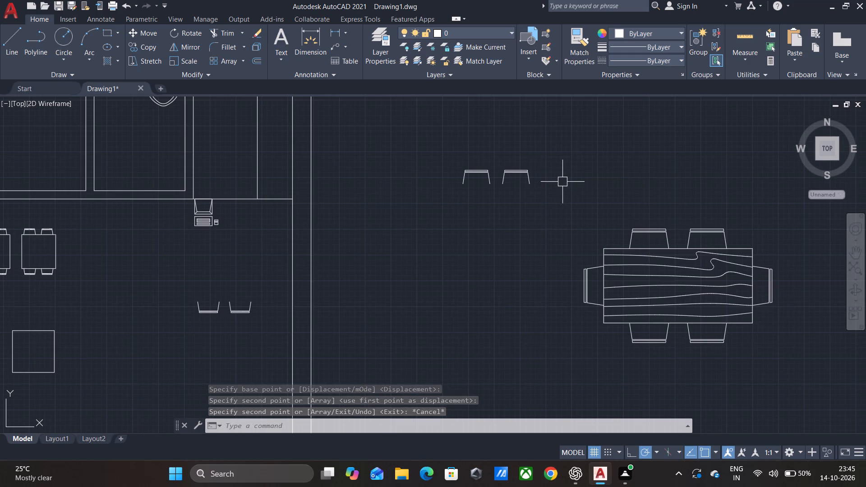
{"action": "left_click", "coordinate": [530, 204]}
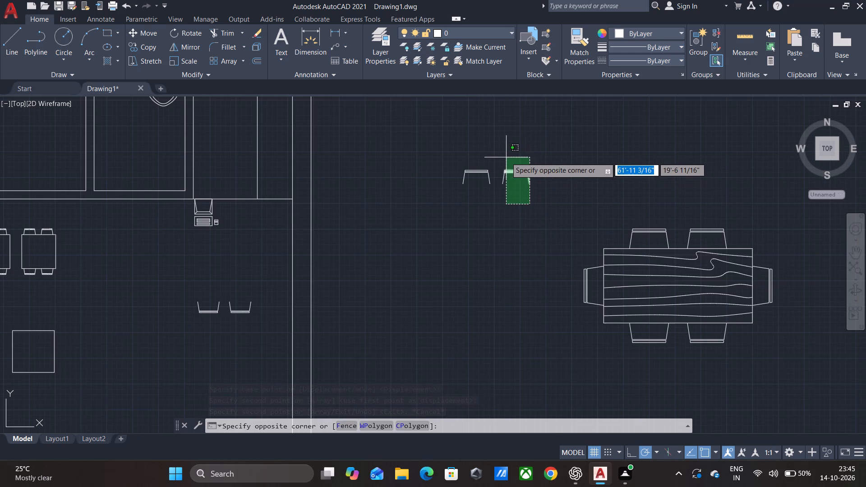
{"action": "left_click", "coordinate": [506, 157]}
{"action": "scroll", "coordinate": [507, 203], "scroll_direction": "up", "scroll_amount": 3}
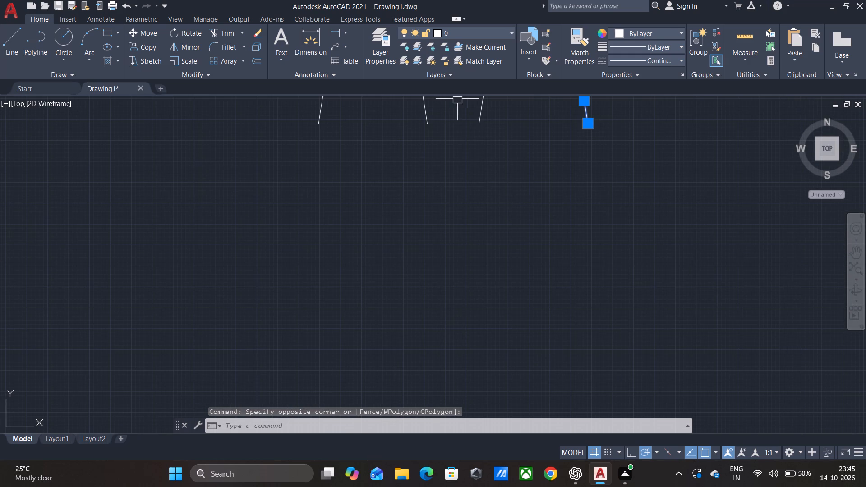
{"action": "left_click", "coordinate": [477, 115]}
{"action": "scroll", "coordinate": [526, 145], "scroll_direction": "down", "scroll_amount": 1}
{"action": "middle_click_drag", "start_coordinate": [526, 145], "coordinate": [516, 199]}
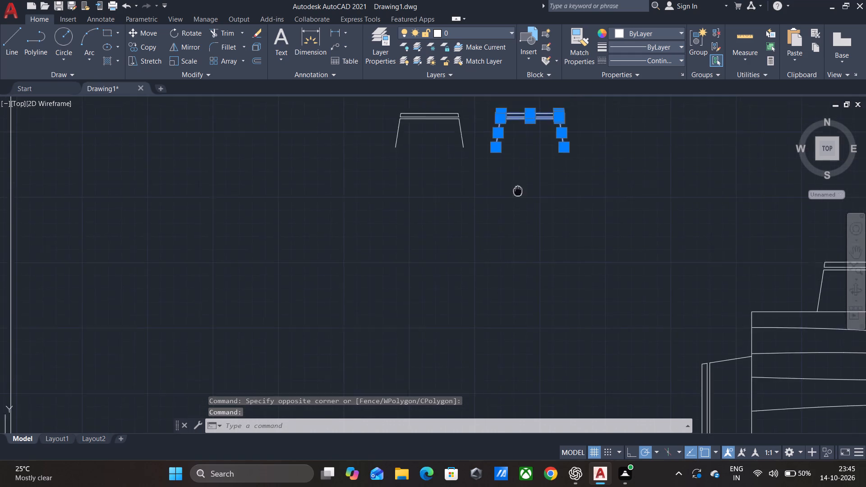
{"action": "middle_click_drag", "start_coordinate": [516, 199], "coordinate": [515, 205]}
{"action": "key", "text": "c"}
{"action": "left_click", "coordinate": [551, 249]}
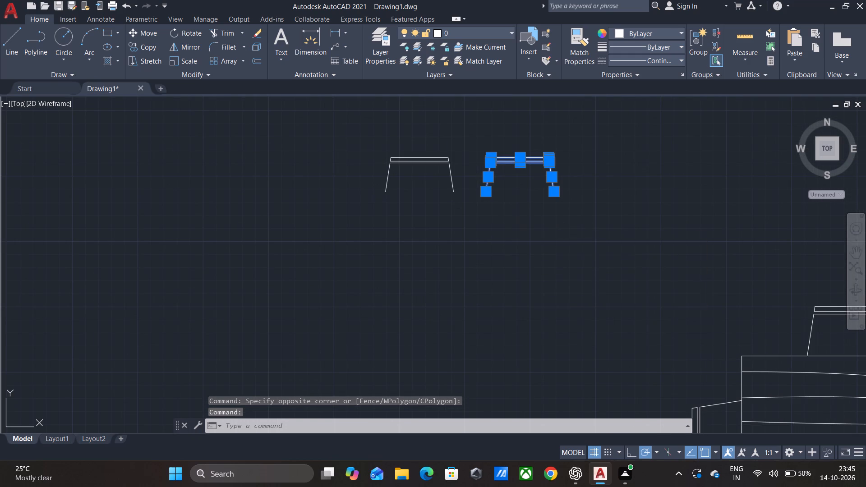
{"action": "left_click", "coordinate": [554, 189]}
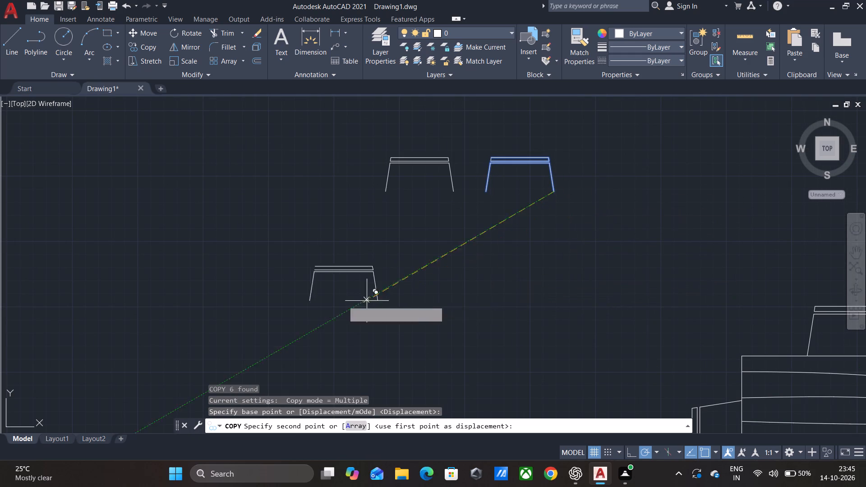
{"action": "left_click", "coordinate": [299, 311]}
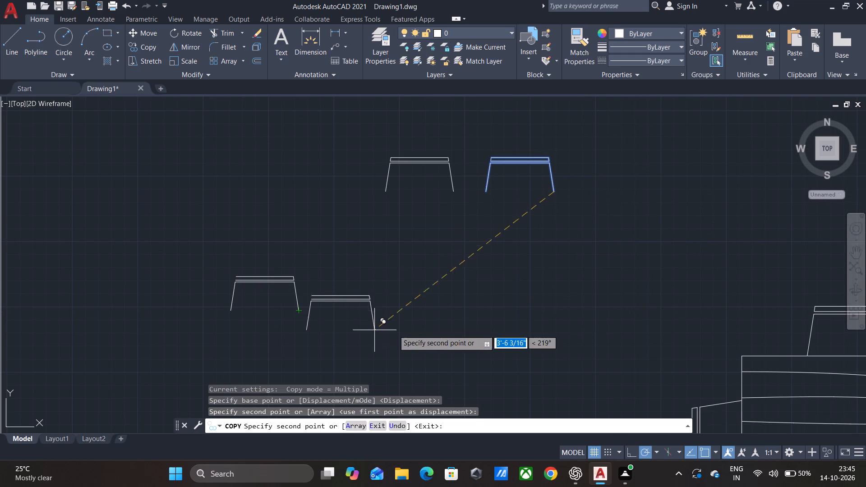
{"action": "key", "text": "Escape"}
{"action": "key", "text": "Escape"}
Rotate the right chair of the spare pair to 270° about its lower right leg end.
{"action": "left_click", "coordinate": [615, 239]}
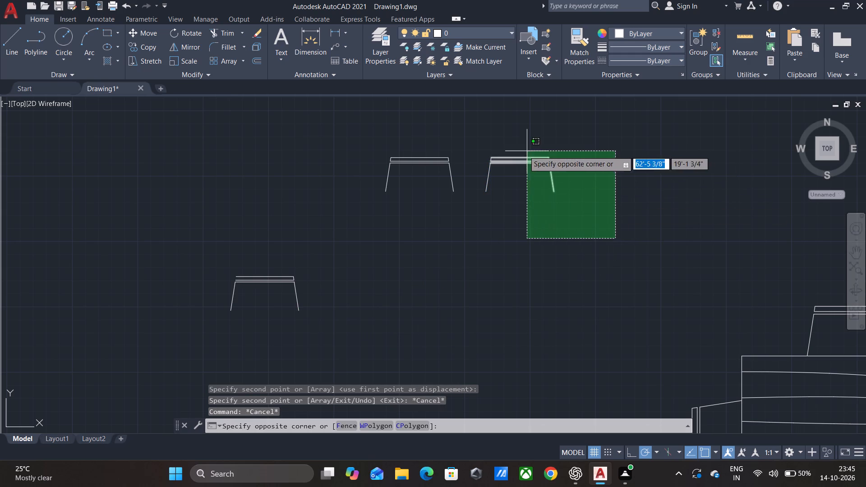
{"action": "left_click", "coordinate": [472, 147]}
{"action": "key", "text": "r"}
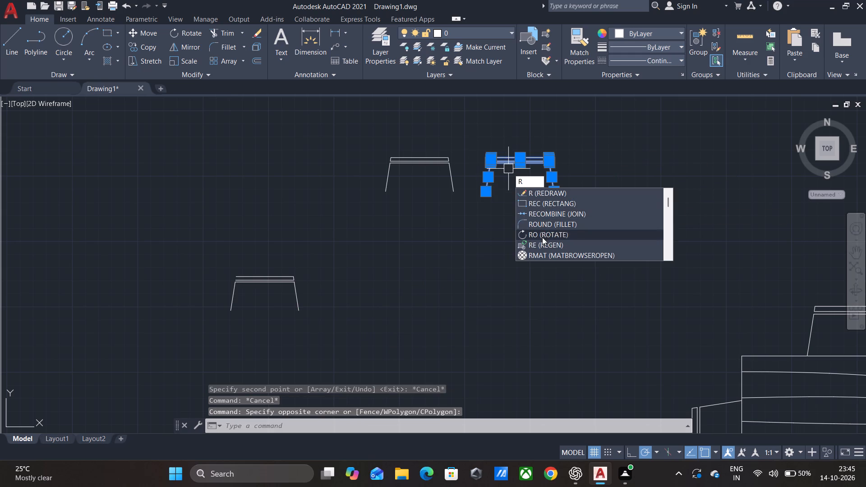
{"action": "left_click", "coordinate": [542, 237]}
{"action": "left_click", "coordinate": [552, 193]}
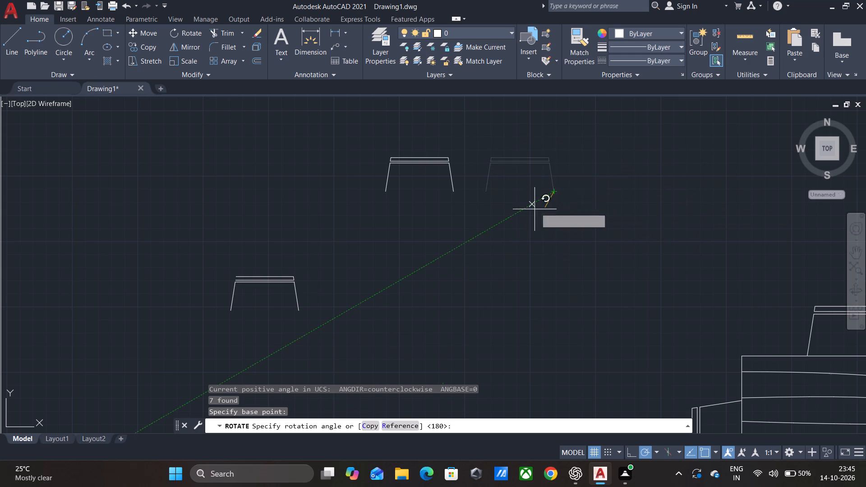
{"action": "left_click", "coordinate": [559, 269]}
{"action": "middle_click_drag", "start_coordinate": [590, 251], "coordinate": [585, 292]}
{"action": "key", "text": "Escape"}
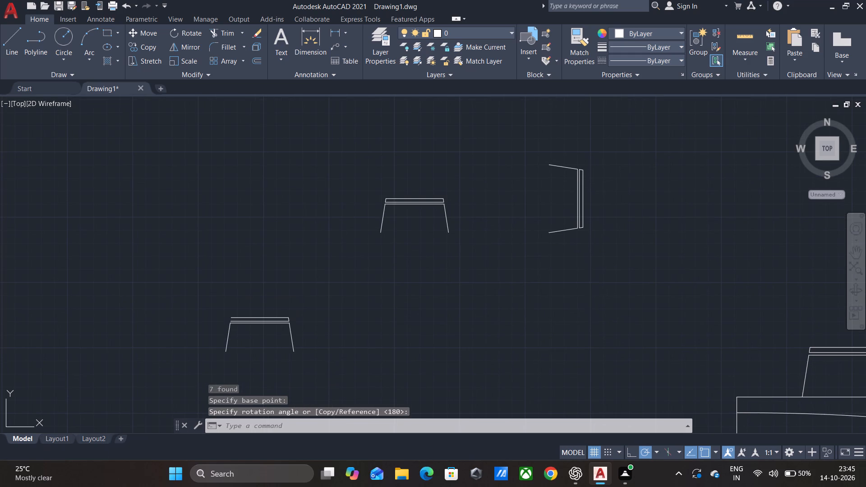
Copy the rotated spare chair by its upper leg end onto the right edges of both lower square tables.
{"action": "left_click_drag", "start_coordinate": [632, 259], "coordinate": [626, 251]}
{"action": "left_click", "coordinate": [517, 144]}
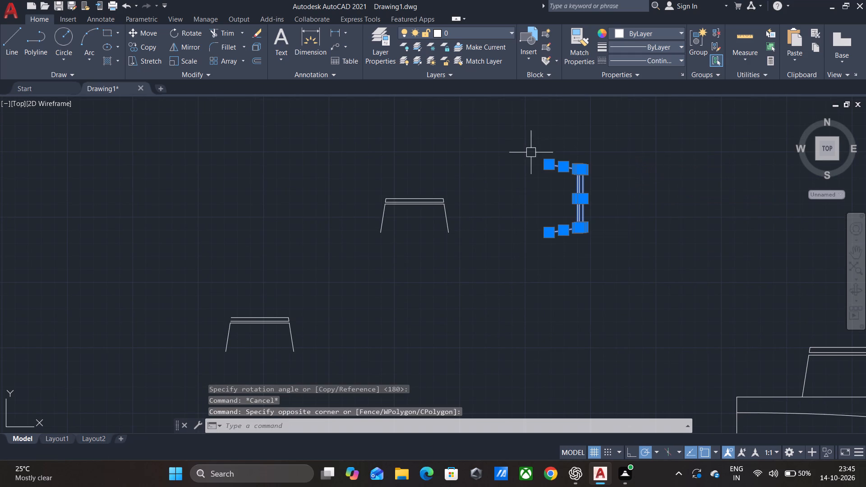
{"action": "key", "text": "c"}
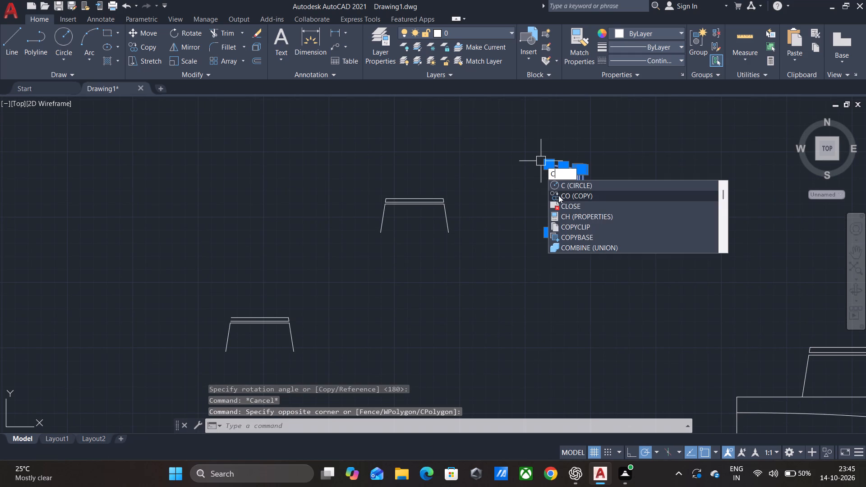
{"action": "left_click", "coordinate": [560, 195]}
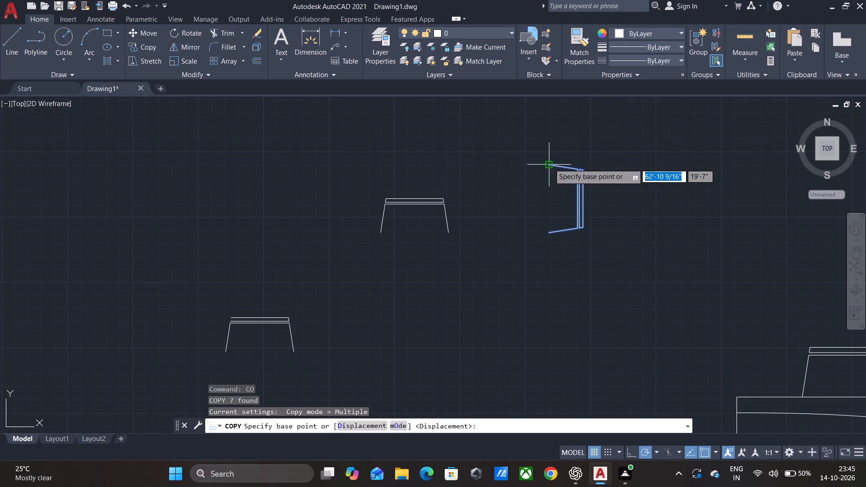
{"action": "left_click", "coordinate": [549, 164]}
{"action": "scroll", "coordinate": [550, 165], "scroll_direction": "down", "scroll_amount": 4}
{"action": "scroll", "coordinate": [384, 252], "scroll_direction": "up", "scroll_amount": 2}
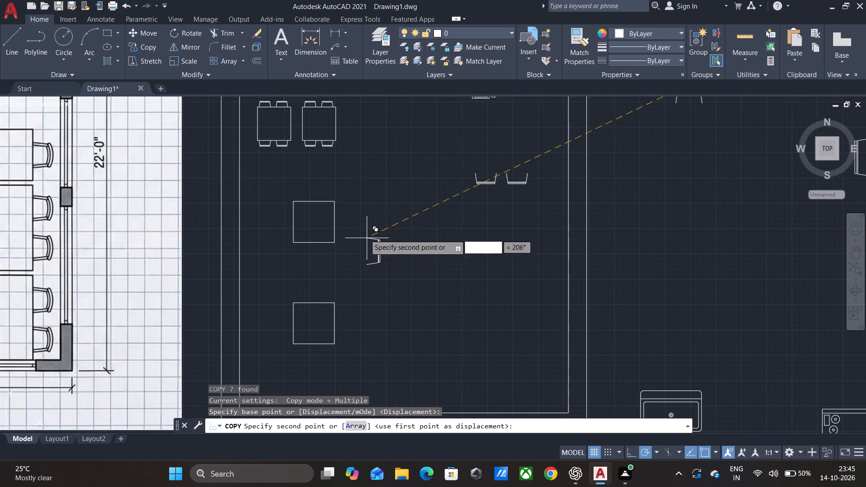
{"action": "left_click", "coordinate": [334, 207]}
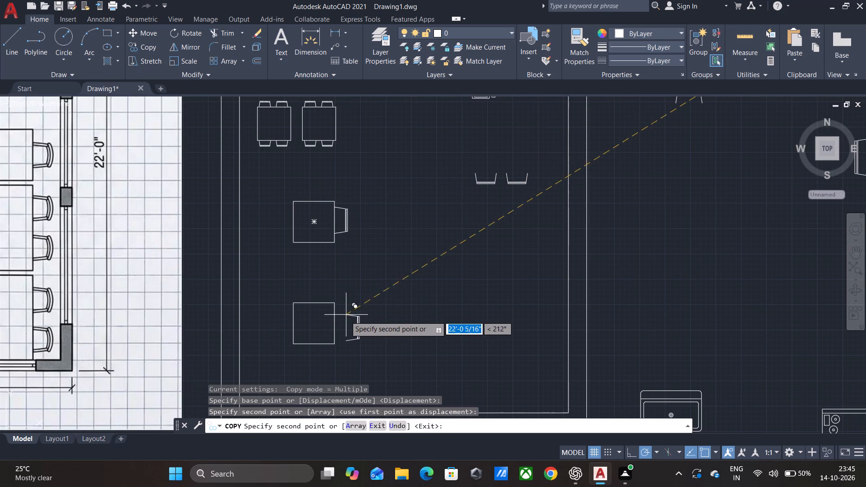
{"action": "left_click", "coordinate": [335, 312]}
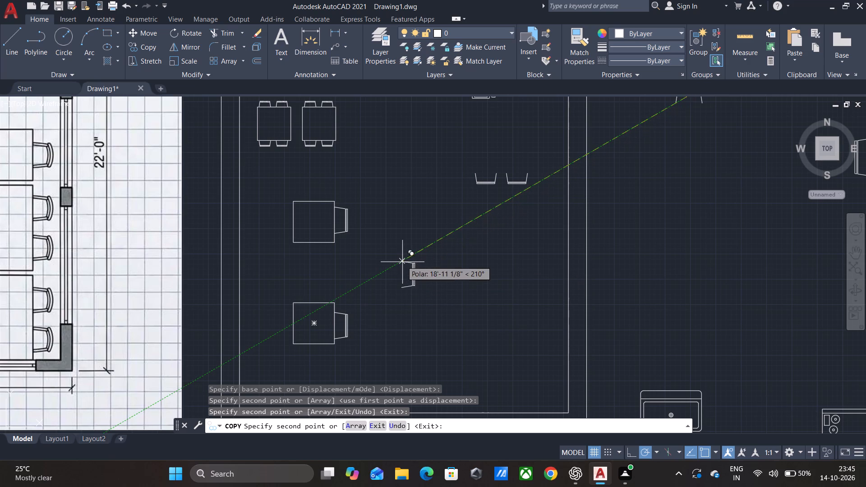
{"action": "key", "text": "Escape"}
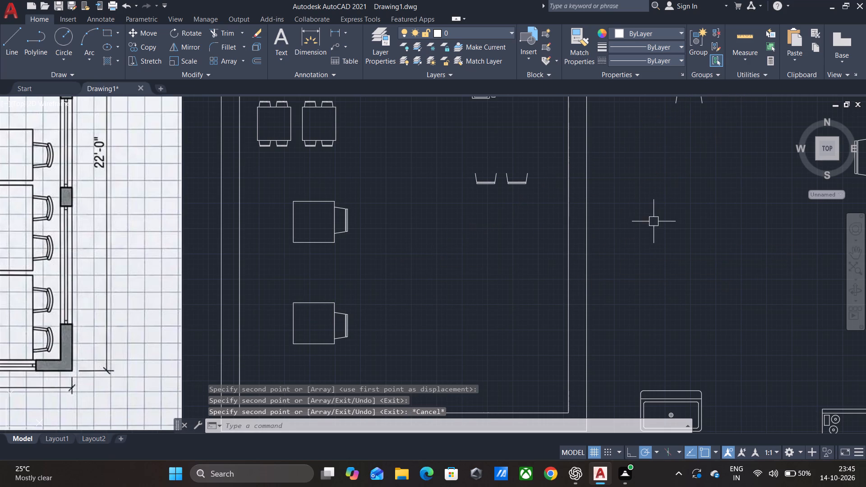
Copy the unrotated spare chair beside the rotated one, by its lower right leg end, onto the top edges of both lower square tables.
{"action": "middle_click_drag", "start_coordinate": [654, 221], "coordinate": [619, 308]}
{"action": "middle_click_drag", "start_coordinate": [746, 171], "coordinate": [691, 208]}
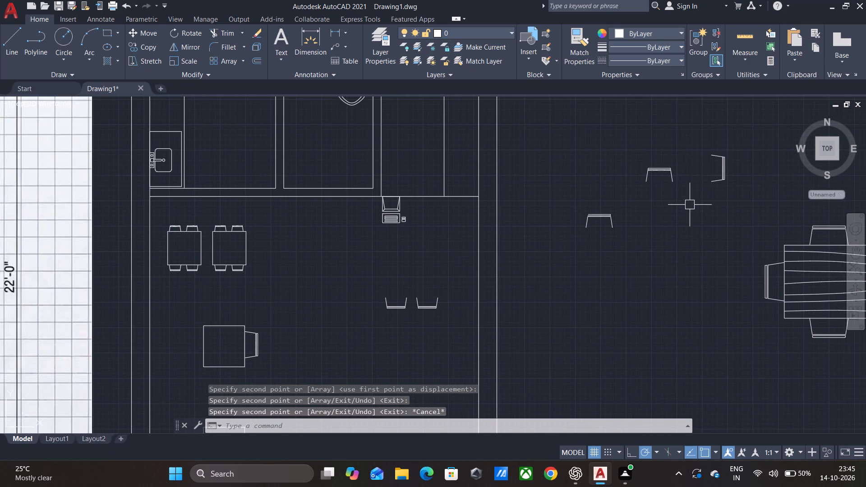
{"action": "left_click", "coordinate": [687, 199]}
{"action": "left_click", "coordinate": [632, 155]}
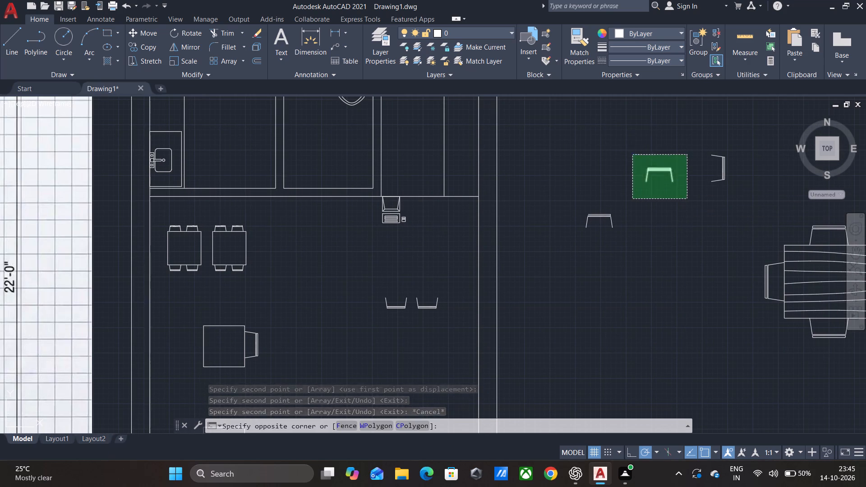
{"action": "key", "text": "c"}
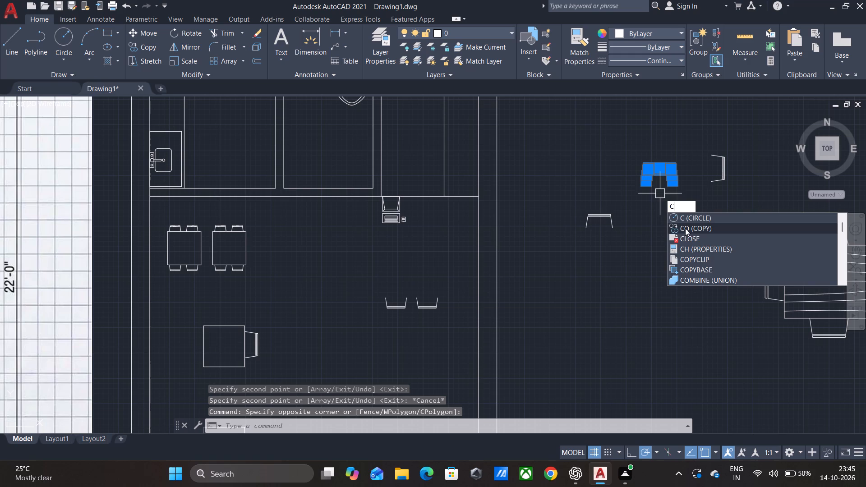
{"action": "left_click", "coordinate": [685, 228]}
{"action": "left_click", "coordinate": [674, 184]}
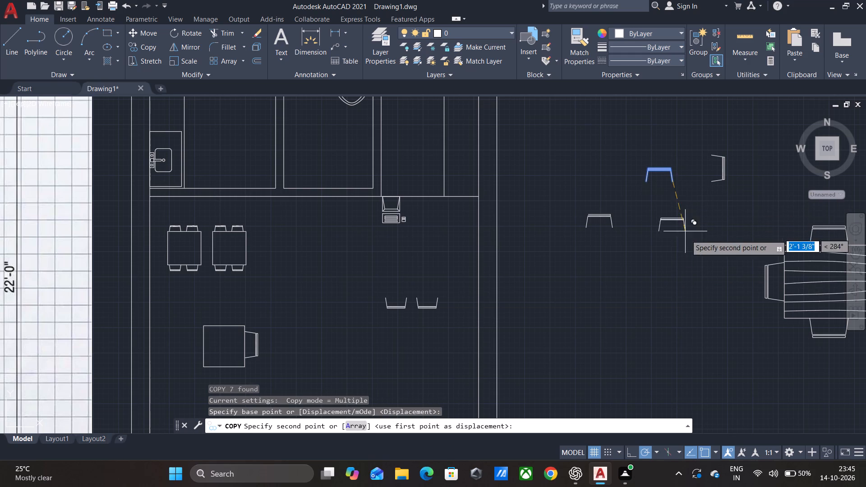
{"action": "scroll", "coordinate": [636, 275], "scroll_direction": "down", "scroll_amount": 1}
{"action": "scroll", "coordinate": [378, 293], "scroll_direction": "up", "scroll_amount": 2}
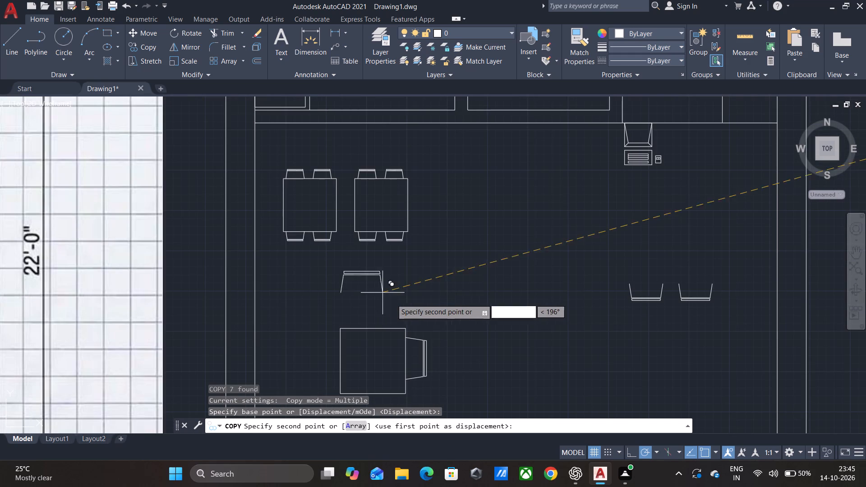
{"action": "left_click", "coordinate": [394, 325]}
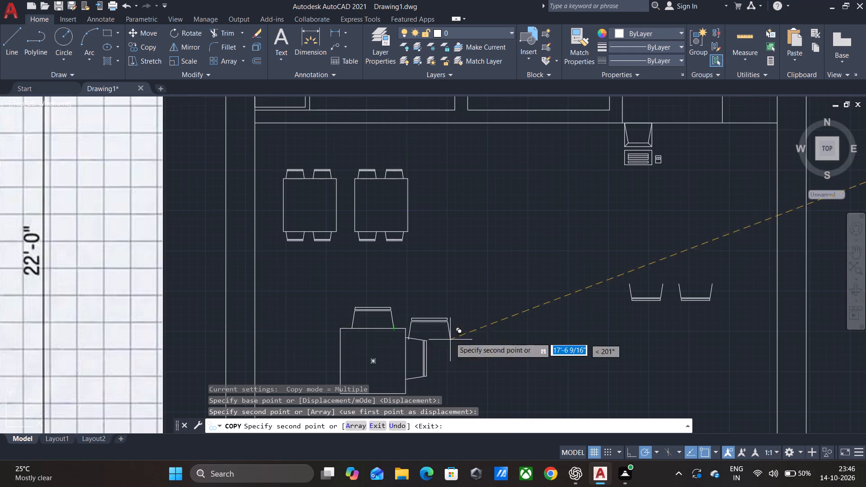
{"action": "middle_click_drag", "start_coordinate": [464, 325], "coordinate": [496, 220]}
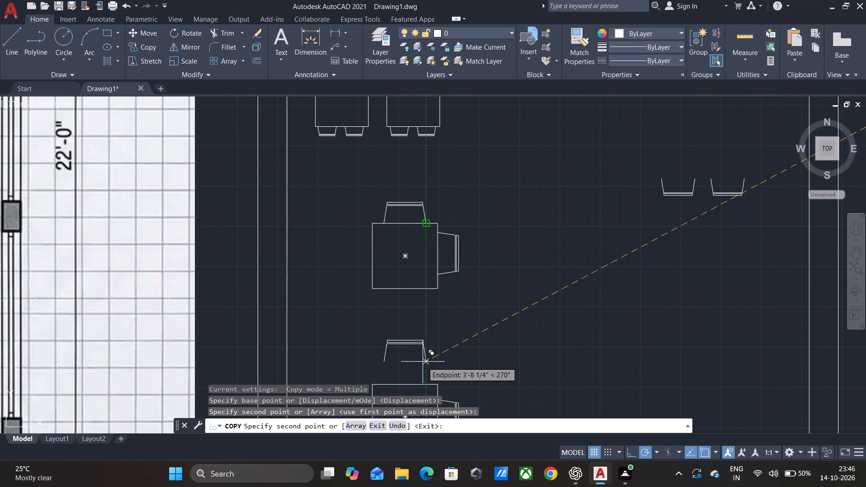
{"action": "middle_click_drag", "start_coordinate": [423, 362], "coordinate": [448, 288]}
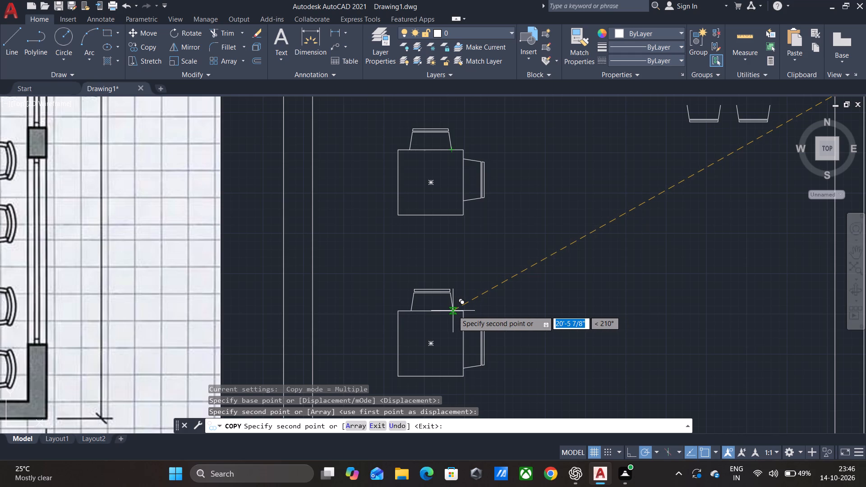
{"action": "left_click", "coordinate": [453, 311]}
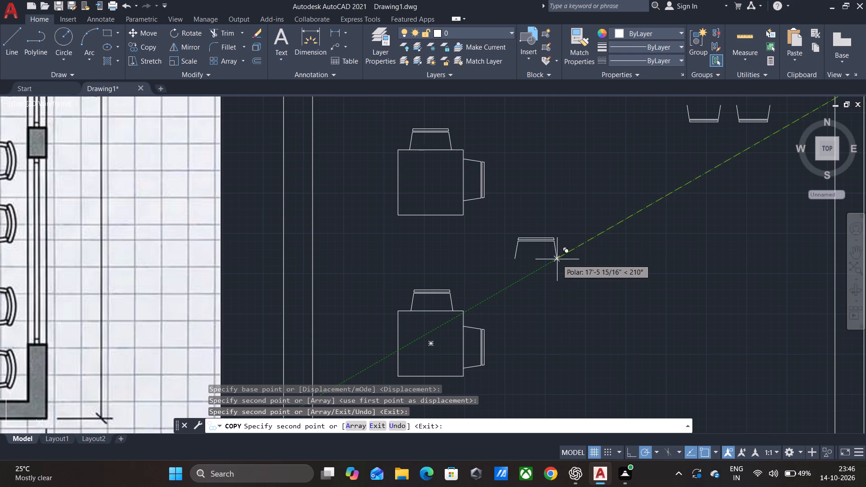
{"action": "key", "text": "Escape"}
Rotate that same spare chair outside the plan 180° about its lower right leg end.
{"action": "scroll", "coordinate": [557, 259], "scroll_direction": "down", "scroll_amount": 1}
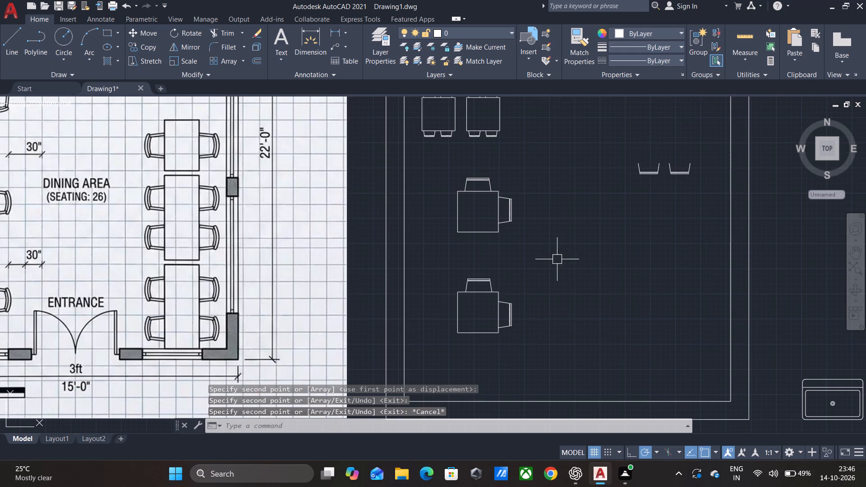
{"action": "middle_click_drag", "start_coordinate": [609, 243], "coordinate": [578, 256]}
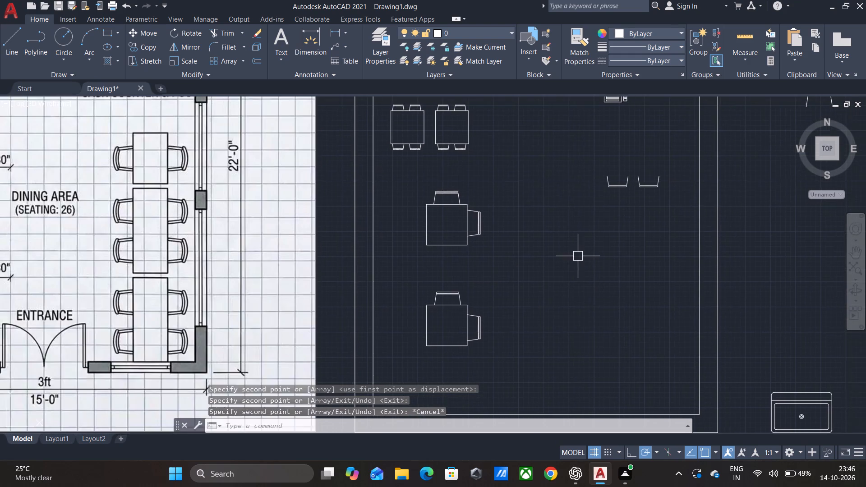
{"action": "scroll", "coordinate": [578, 256], "scroll_direction": "down", "scroll_amount": 1}
{"action": "middle_click_drag", "start_coordinate": [744, 236], "coordinate": [633, 292]}
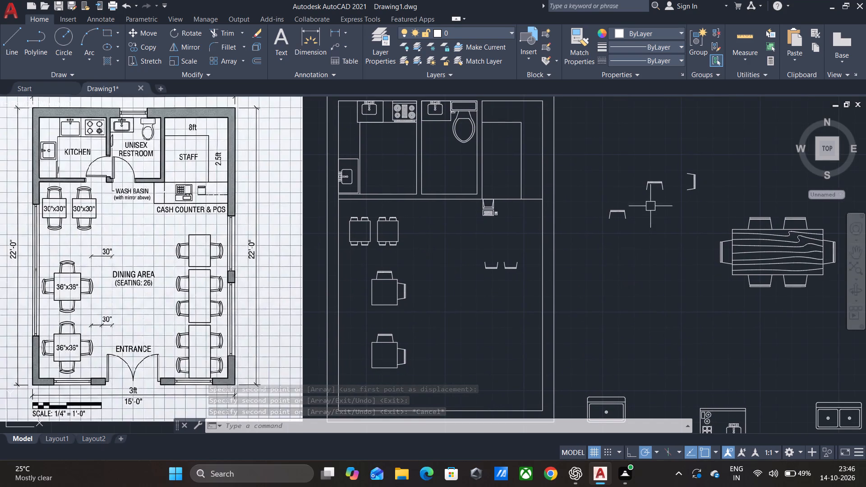
{"action": "scroll", "coordinate": [658, 196], "scroll_direction": "up", "scroll_amount": 3}
{"action": "left_click", "coordinate": [684, 190]}
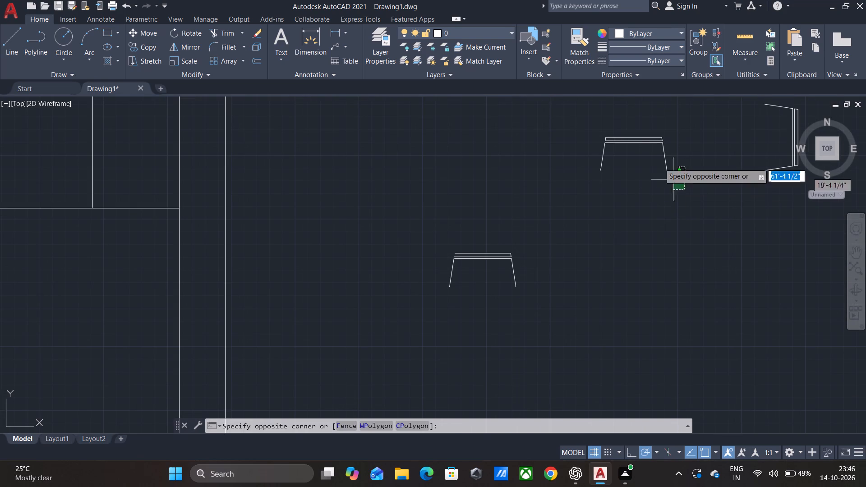
{"action": "left_click", "coordinate": [569, 123]}
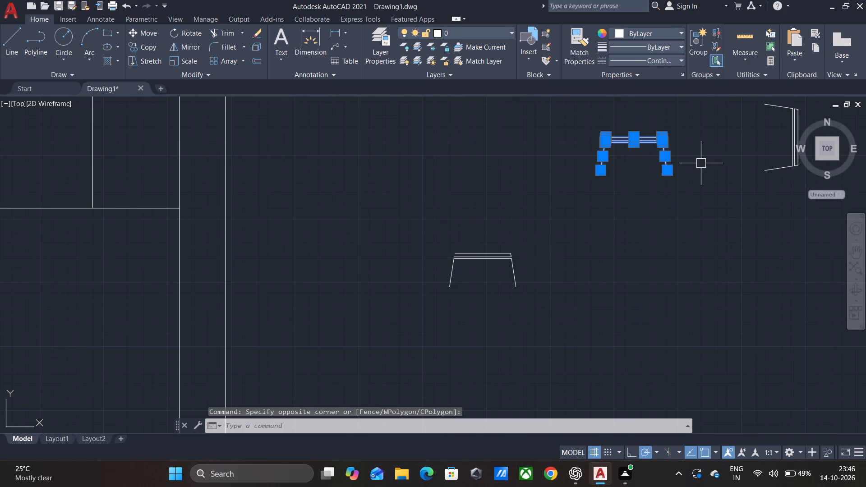
{"action": "key", "text": "r"}
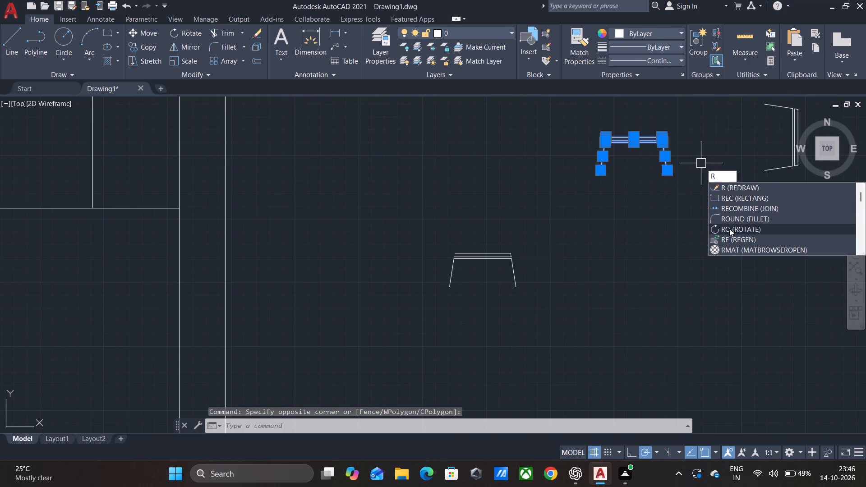
{"action": "left_click", "coordinate": [729, 229]}
{"action": "left_click", "coordinate": [666, 172]}
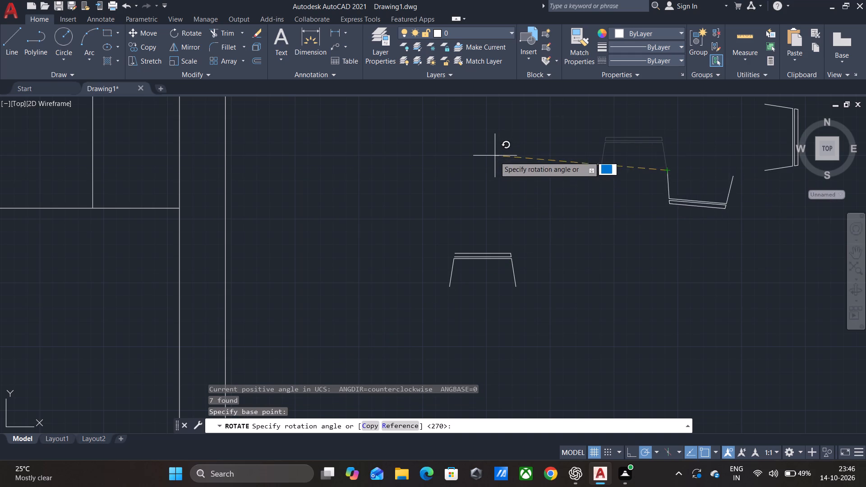
{"action": "left_click", "coordinate": [506, 172]}
{"action": "key", "text": "Escape"}
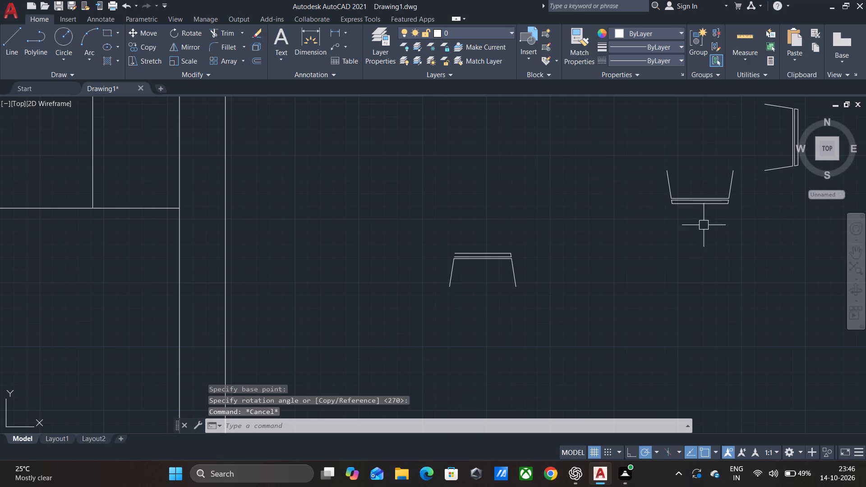
Copy the flipped spare chair by its upper left leg end onto the bottom edge of the upper of the two larger square tables.
{"action": "left_click", "coordinate": [778, 247]}
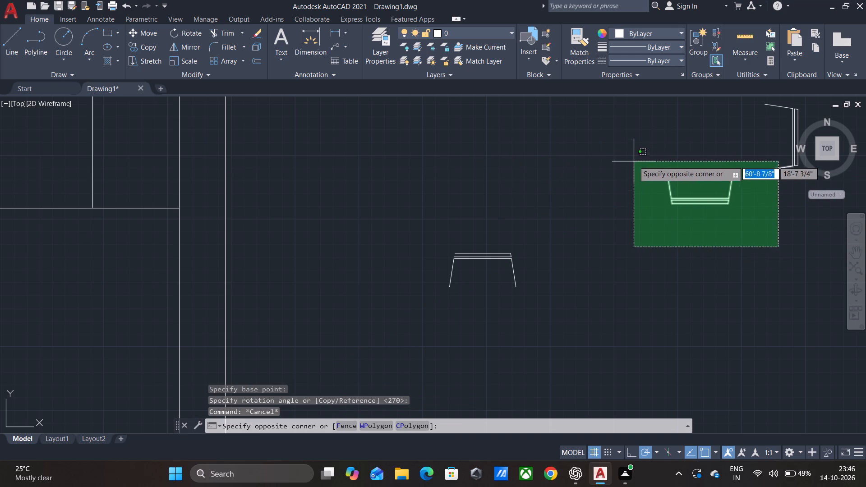
{"action": "left_click", "coordinate": [634, 161]}
{"action": "key", "text": "Escape"}
{"action": "left_click", "coordinate": [750, 229]}
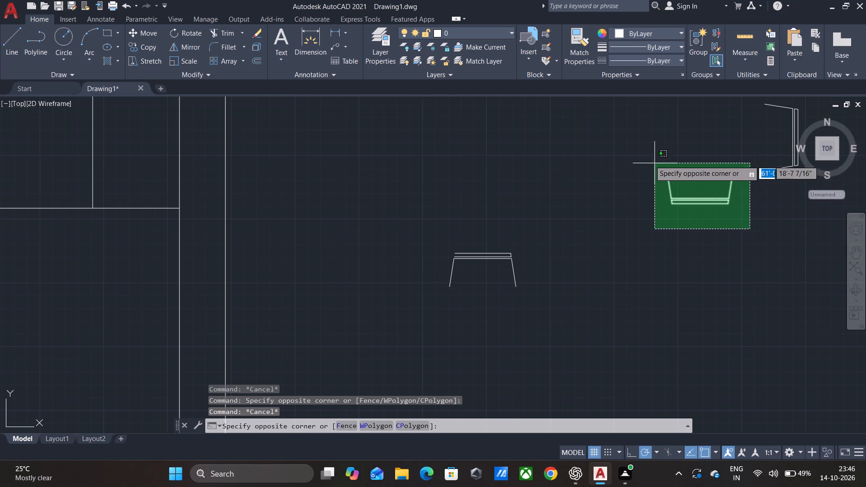
{"action": "left_click", "coordinate": [646, 154]}
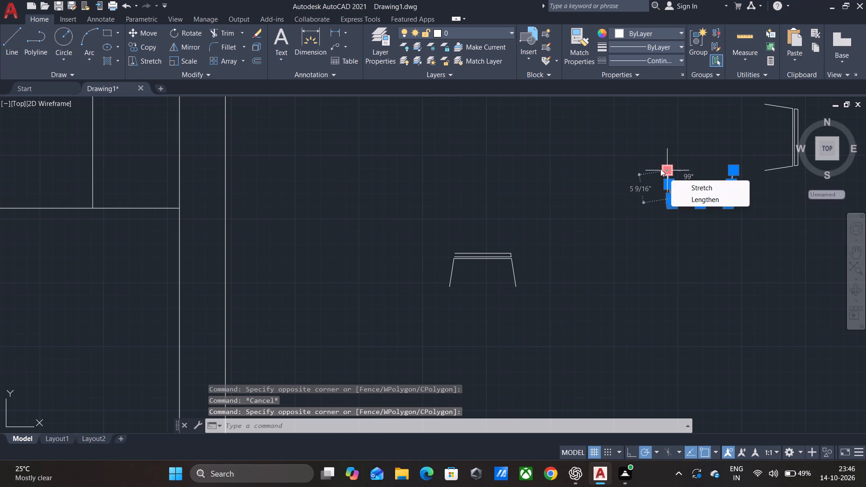
{"action": "key", "text": "c"}
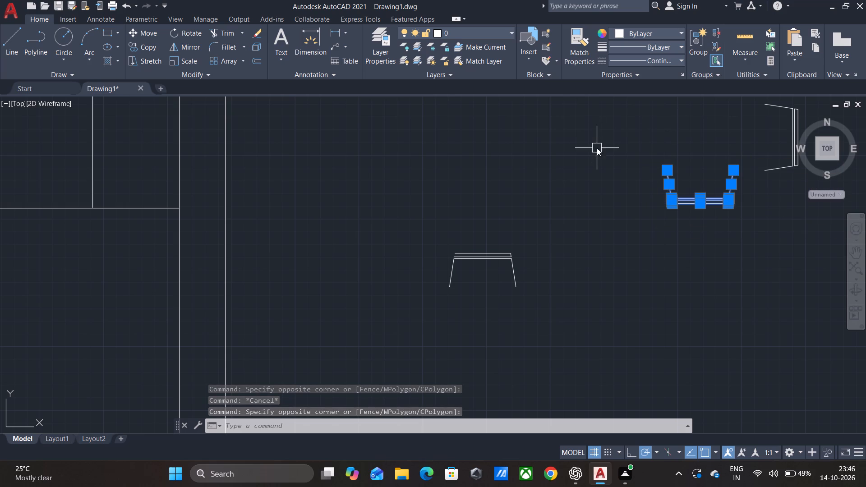
{"action": "left_click", "coordinate": [617, 180]}
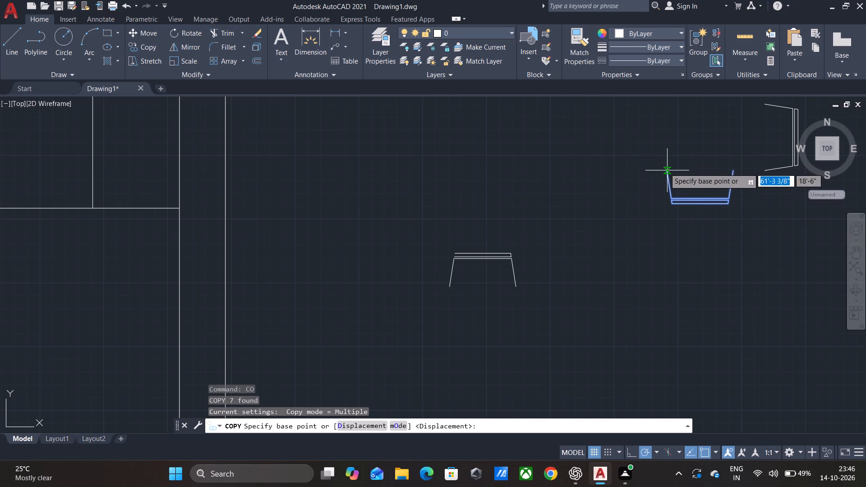
{"action": "left_click", "coordinate": [665, 169]}
{"action": "scroll", "coordinate": [616, 184], "scroll_direction": "down", "scroll_amount": 2}
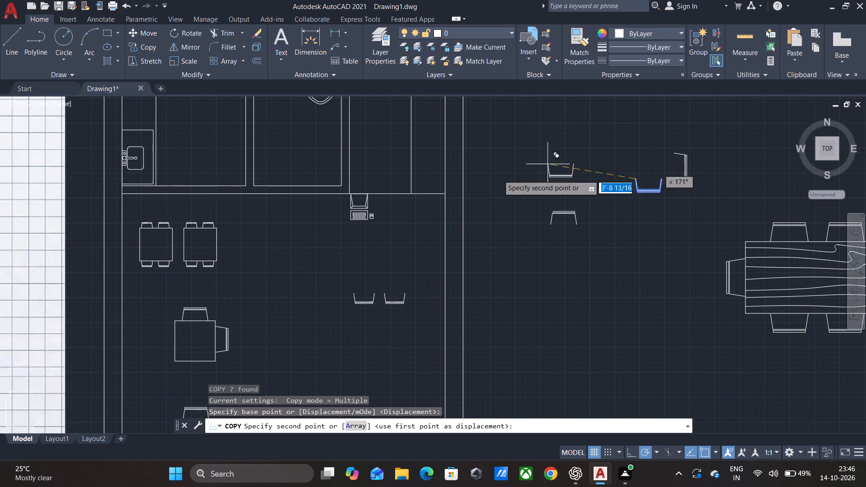
{"action": "middle_click_drag", "start_coordinate": [255, 263], "coordinate": [295, 177]}
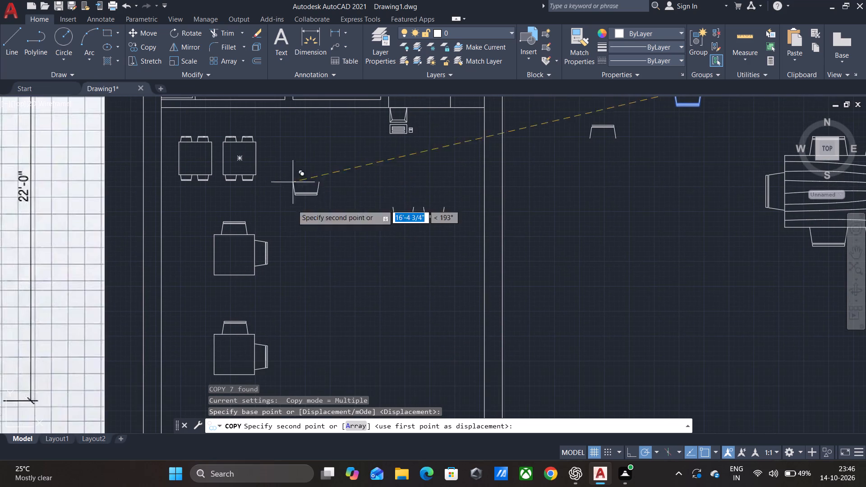
{"action": "scroll", "coordinate": [224, 281], "scroll_direction": "up", "scroll_amount": 1}
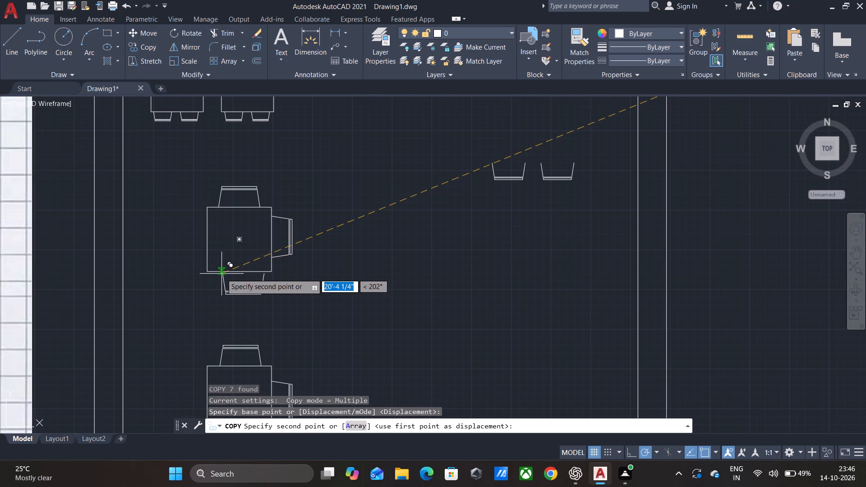
{"action": "left_click", "coordinate": [216, 274]}
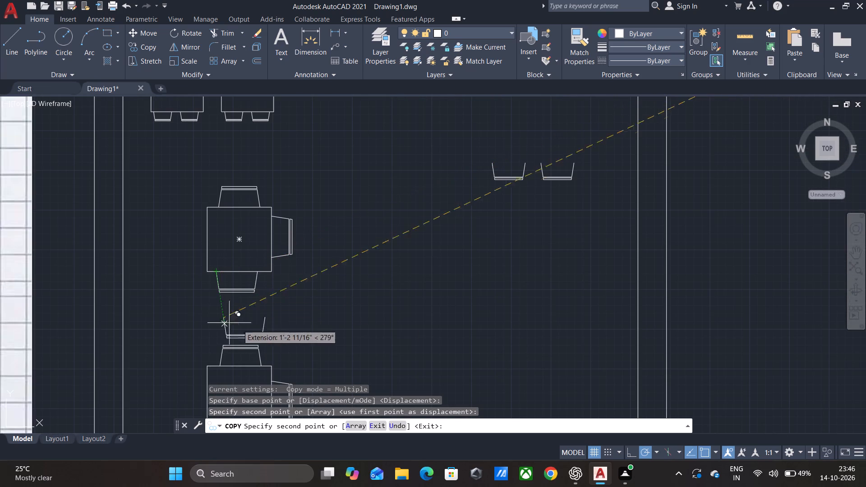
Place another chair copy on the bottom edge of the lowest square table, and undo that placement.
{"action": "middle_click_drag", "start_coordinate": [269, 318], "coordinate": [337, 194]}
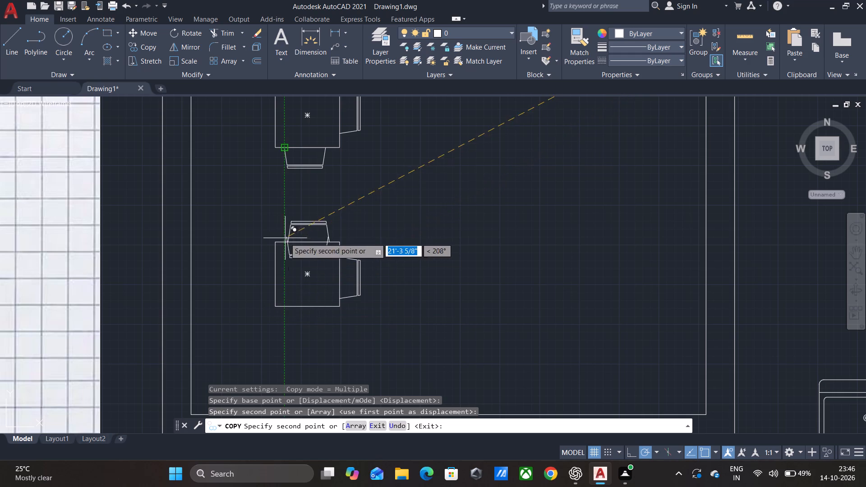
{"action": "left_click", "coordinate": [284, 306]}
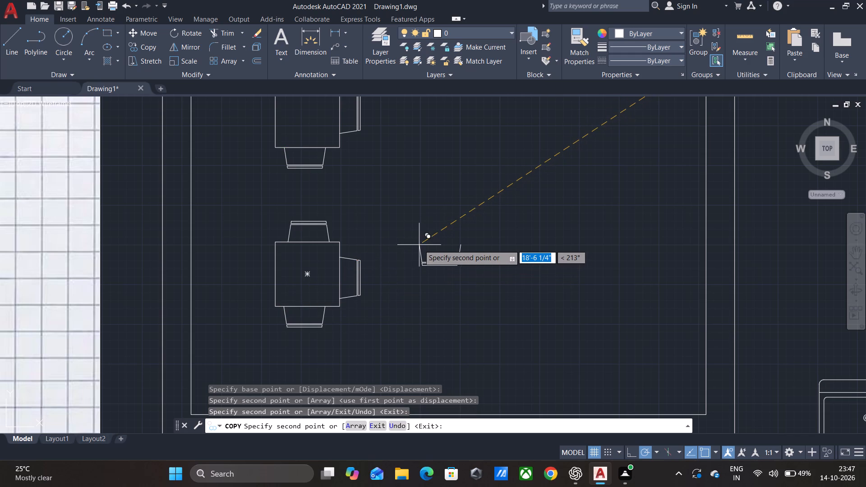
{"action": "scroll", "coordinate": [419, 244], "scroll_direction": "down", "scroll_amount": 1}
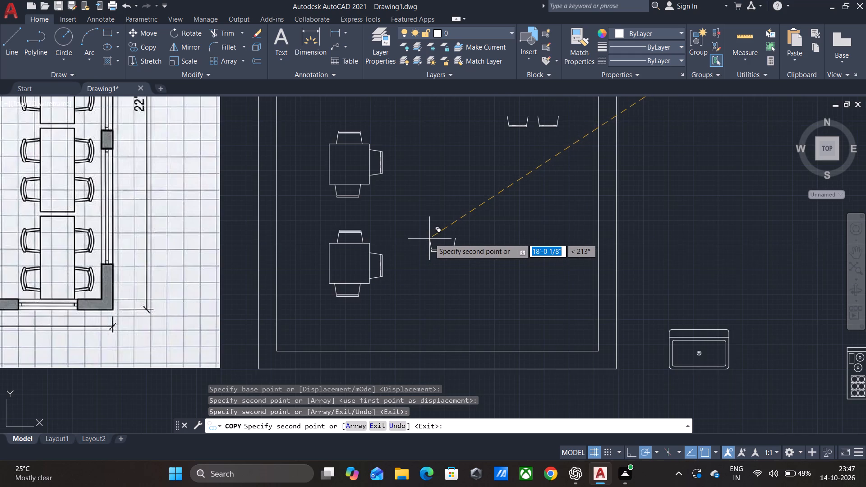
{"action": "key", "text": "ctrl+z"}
Place a chair copy on the lowest square table's bottom edge, vertically aligned with the bottom chair of the table above.
{"action": "middle_click_drag", "start_coordinate": [403, 246], "coordinate": [417, 146]}
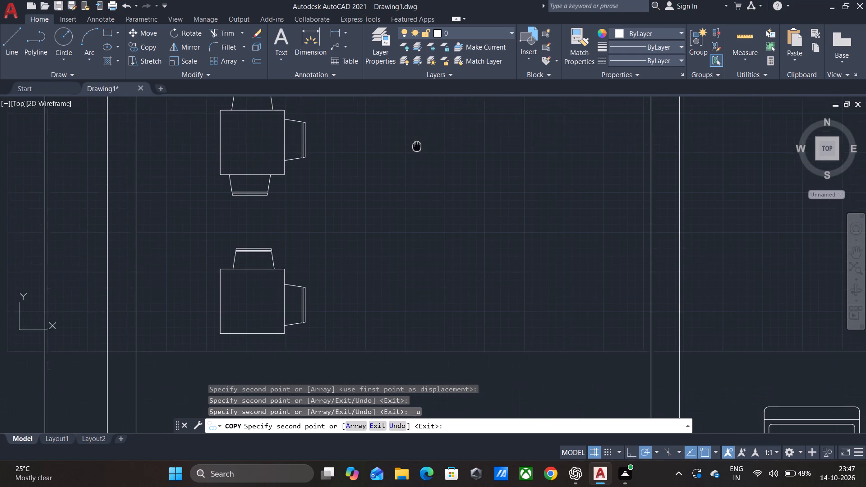
{"action": "middle_click_drag", "start_coordinate": [417, 146], "coordinate": [419, 142]}
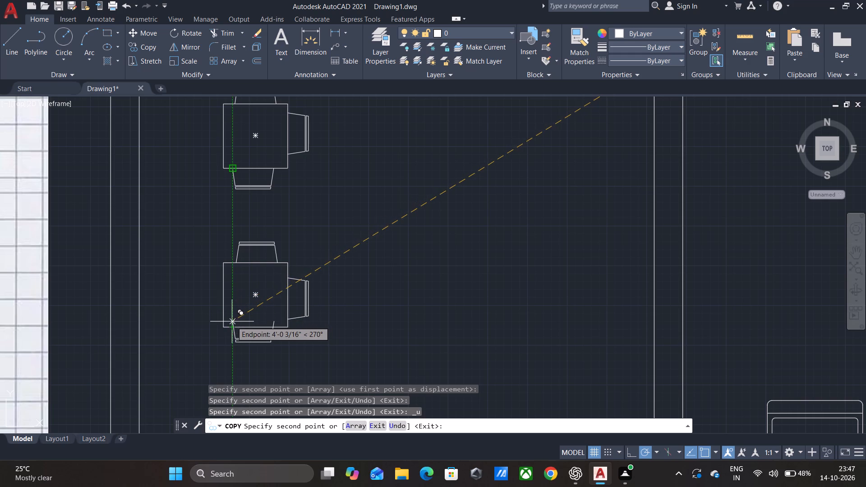
{"action": "left_click", "coordinate": [232, 326]}
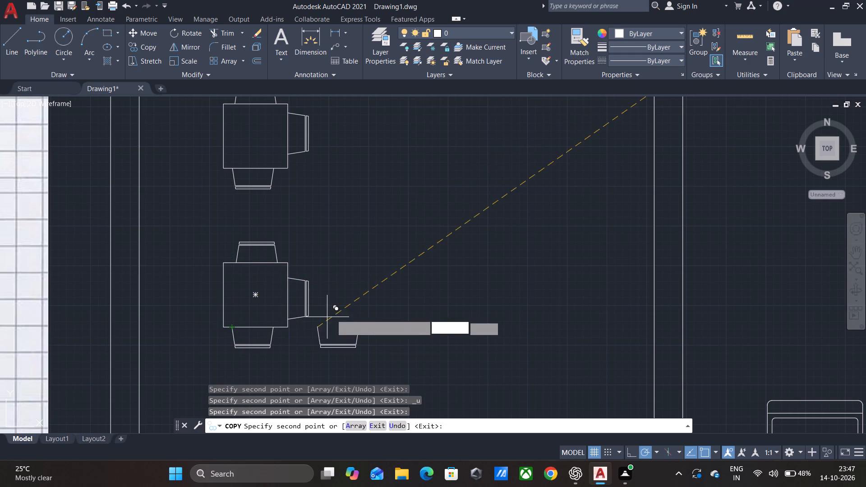
{"action": "key", "text": "Escape"}
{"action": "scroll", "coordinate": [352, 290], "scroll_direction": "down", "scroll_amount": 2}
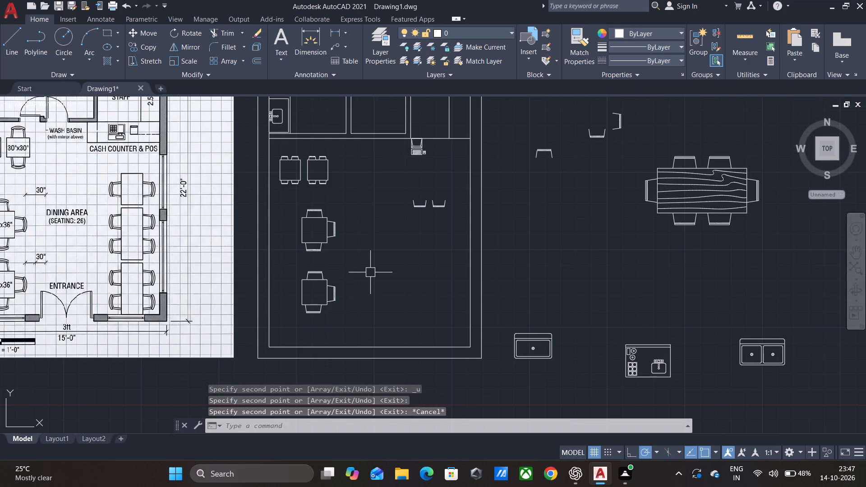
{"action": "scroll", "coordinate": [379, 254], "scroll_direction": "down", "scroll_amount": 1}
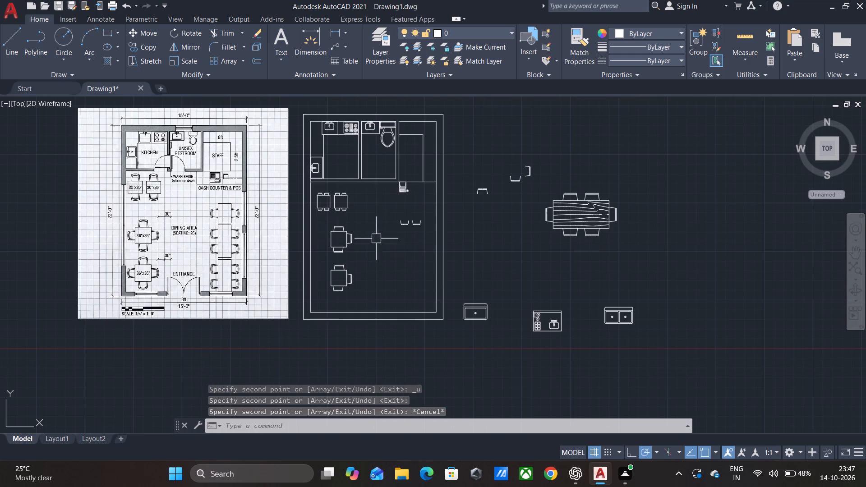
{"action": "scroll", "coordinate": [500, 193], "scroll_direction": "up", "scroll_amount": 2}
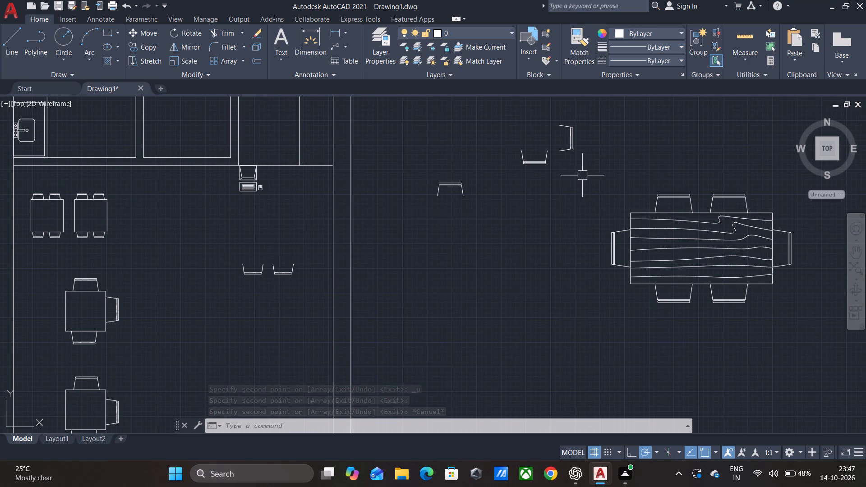
Rotate the upward-opening spare chair outside the plan 90° clockwise about its upper right leg end.
{"action": "left_click", "coordinate": [556, 181]}
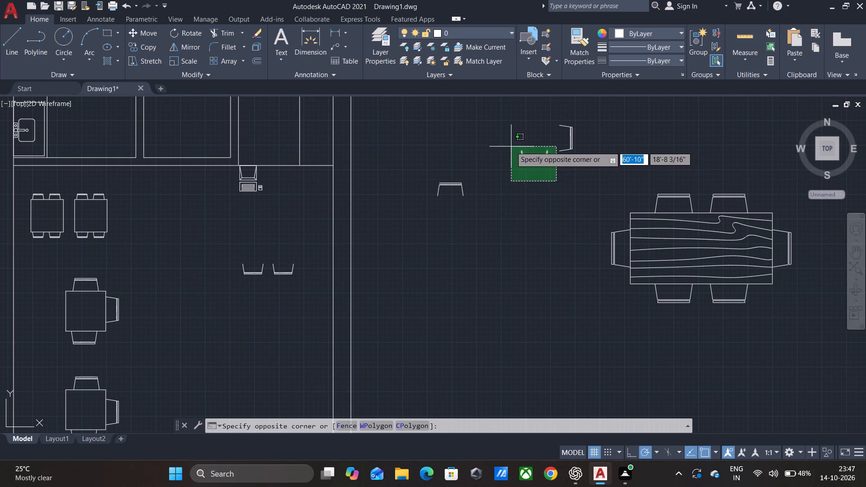
{"action": "left_click", "coordinate": [510, 144]}
{"action": "key", "text": "r"}
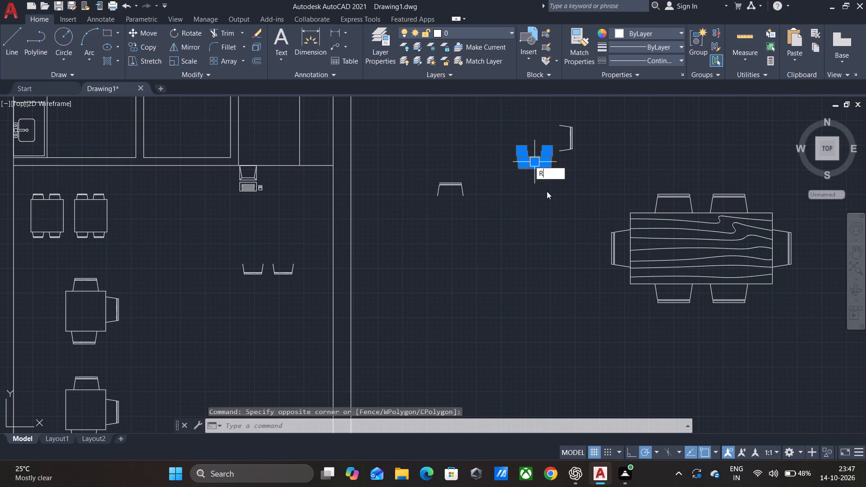
{"action": "left_click", "coordinate": [557, 226]}
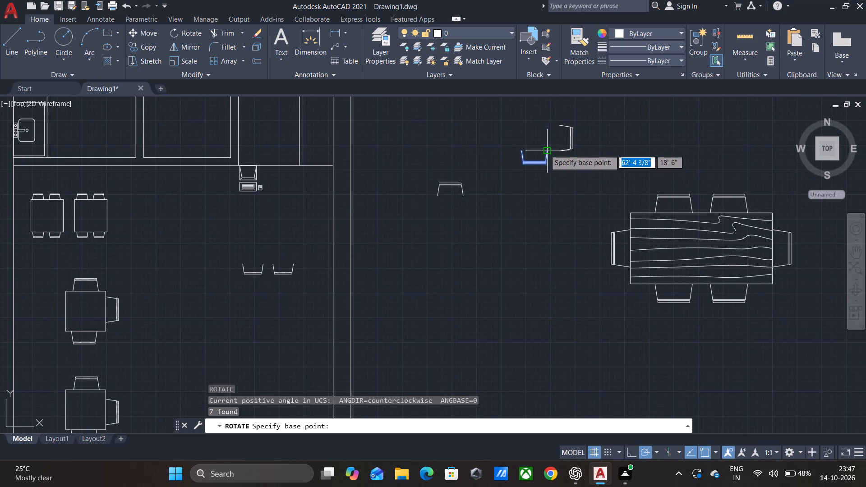
{"action": "left_click", "coordinate": [545, 150]}
{"action": "left_click", "coordinate": [546, 191]}
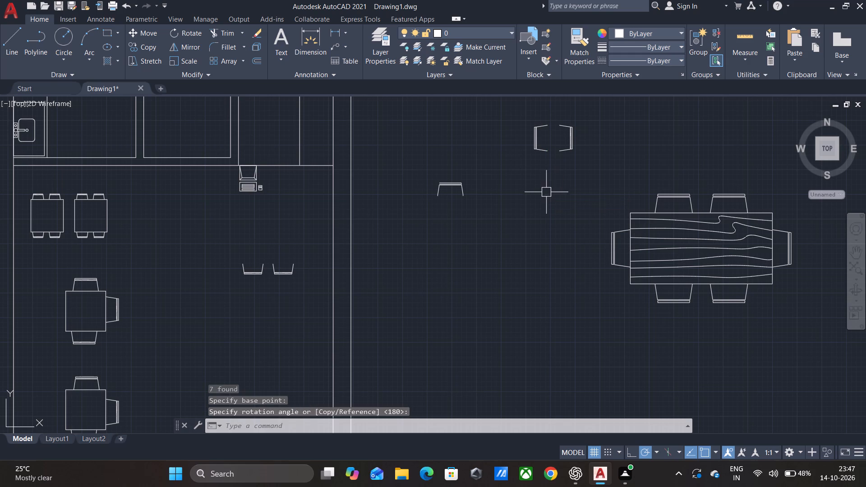
{"action": "key", "text": "Escape"}
Copy the rotated spare chair by its upper leg end onto the left edges of both larger square tables.
{"action": "scroll", "coordinate": [553, 159], "scroll_direction": "up", "scroll_amount": 2}
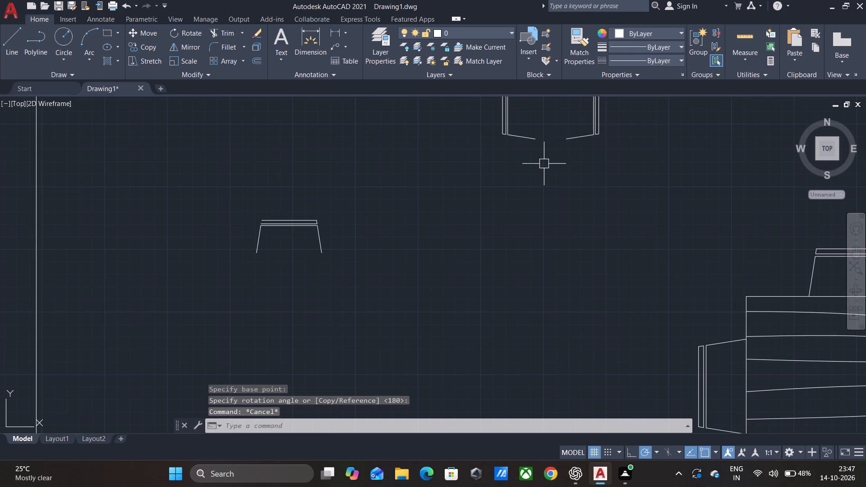
{"action": "middle_click_drag", "start_coordinate": [541, 166], "coordinate": [528, 286]}
{"action": "left_click_drag", "start_coordinate": [535, 277], "coordinate": [530, 276]}
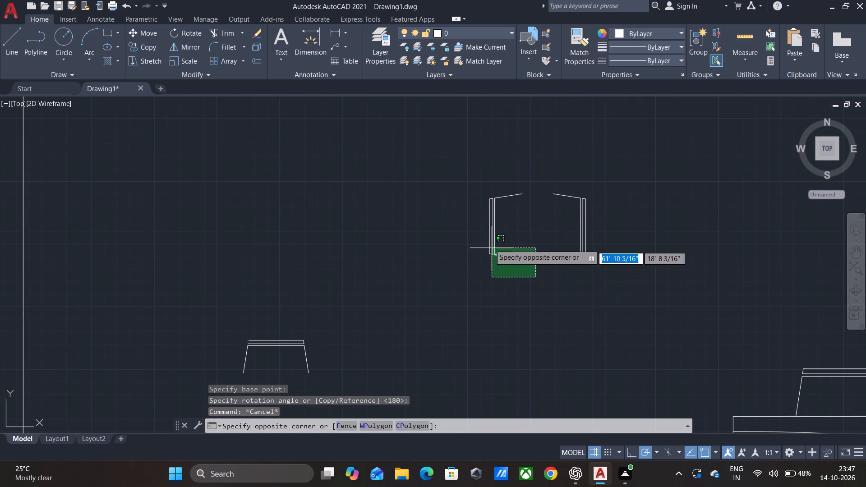
{"action": "left_click", "coordinate": [473, 175]}
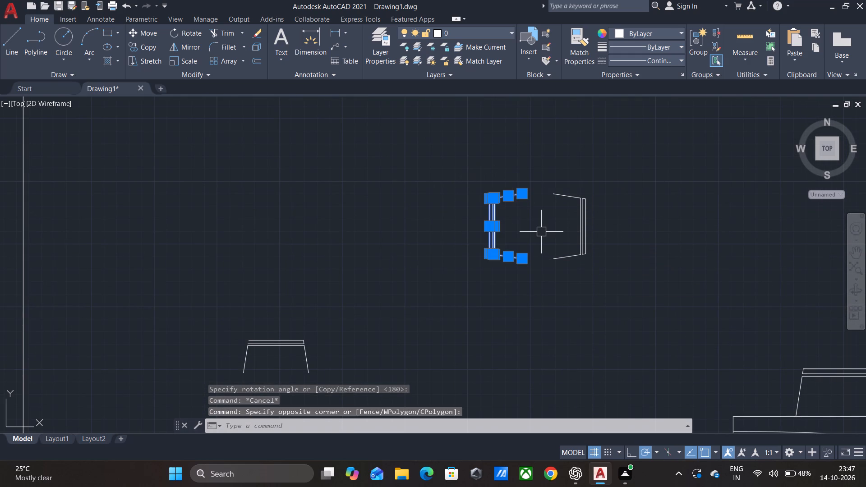
{"action": "key", "text": "c"}
{"action": "left_click", "coordinate": [575, 262]}
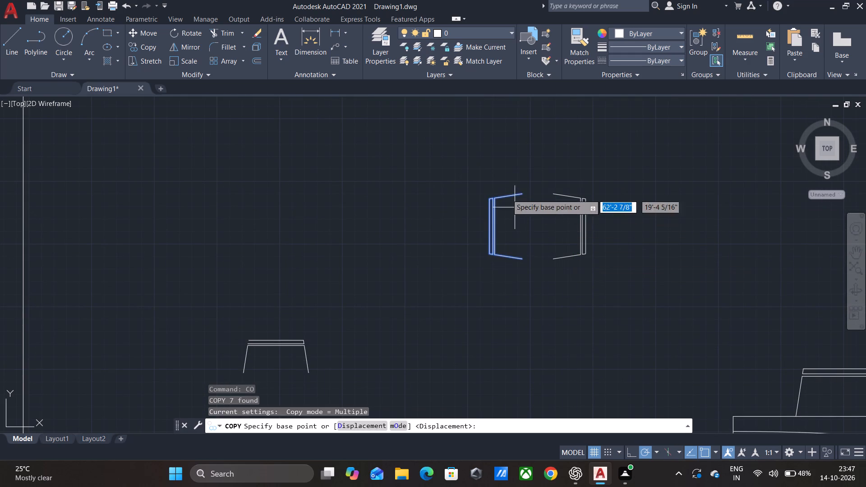
{"action": "left_click", "coordinate": [521, 196]}
{"action": "scroll", "coordinate": [424, 241], "scroll_direction": "down", "scroll_amount": 3}
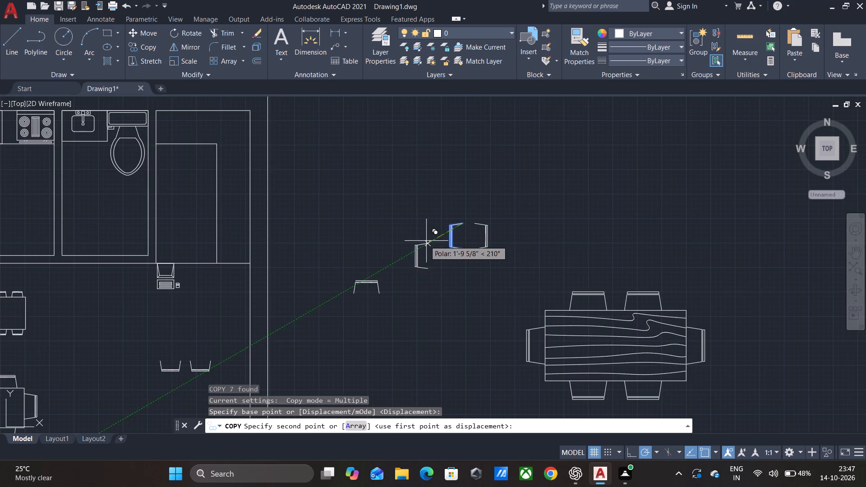
{"action": "middle_click_drag", "start_coordinate": [426, 241], "coordinate": [637, 123]}
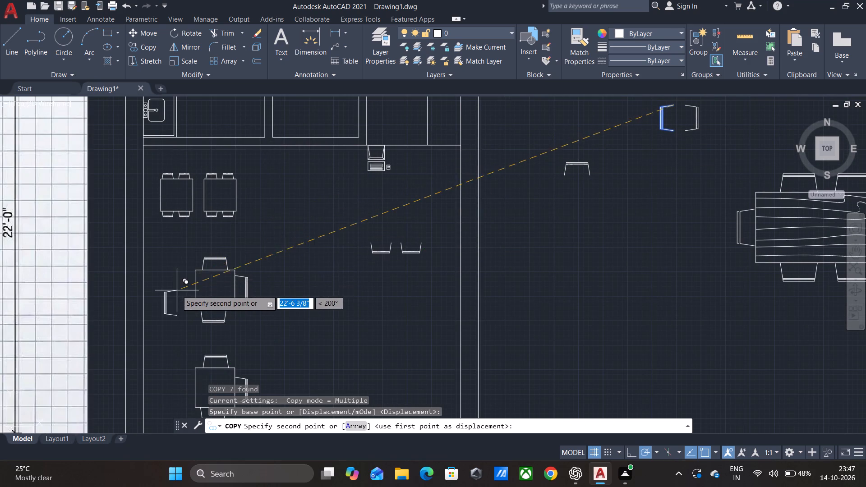
{"action": "scroll", "coordinate": [177, 290], "scroll_direction": "up", "scroll_amount": 1}
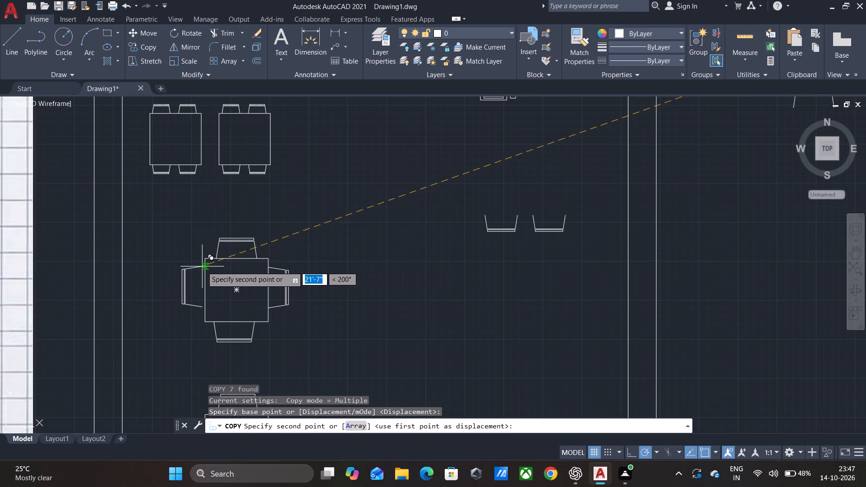
{"action": "left_click", "coordinate": [202, 266]}
{"action": "middle_click_drag", "start_coordinate": [320, 339], "coordinate": [349, 166]}
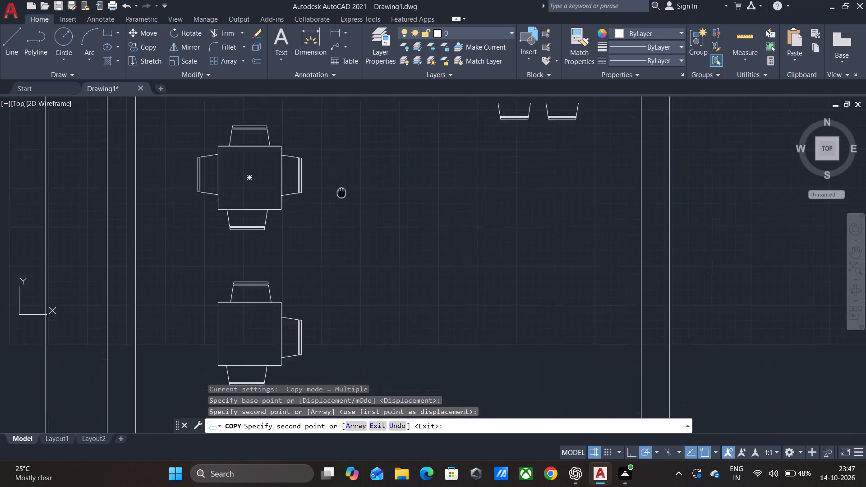
{"action": "middle_click_drag", "start_coordinate": [349, 166], "coordinate": [357, 130]}
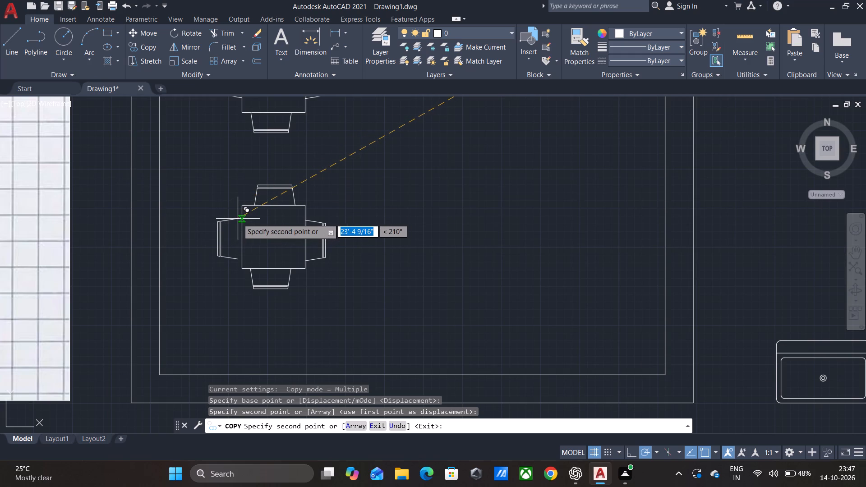
{"action": "left_click", "coordinate": [239, 218]}
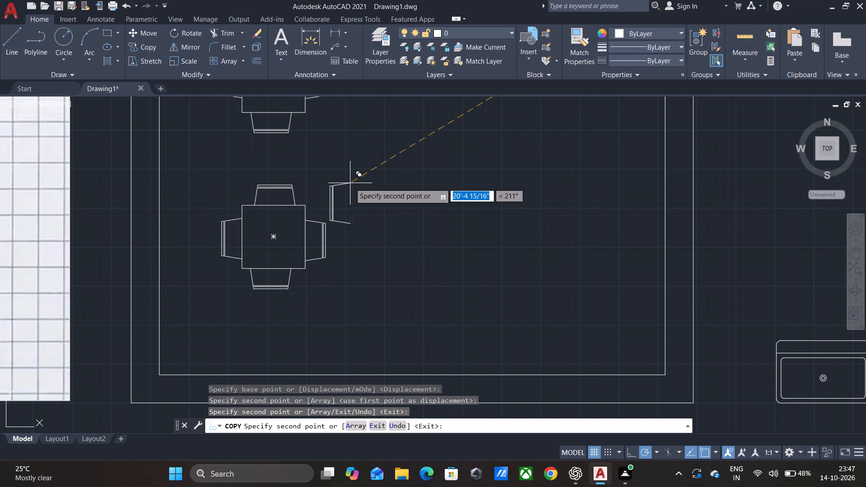
{"action": "key", "text": "Escape"}
Delete the two loose spare chairs standing in the dining area's right half.
{"action": "scroll", "coordinate": [350, 183], "scroll_direction": "down", "scroll_amount": 2}
{"action": "middle_click_drag", "start_coordinate": [374, 179], "coordinate": [347, 269]}
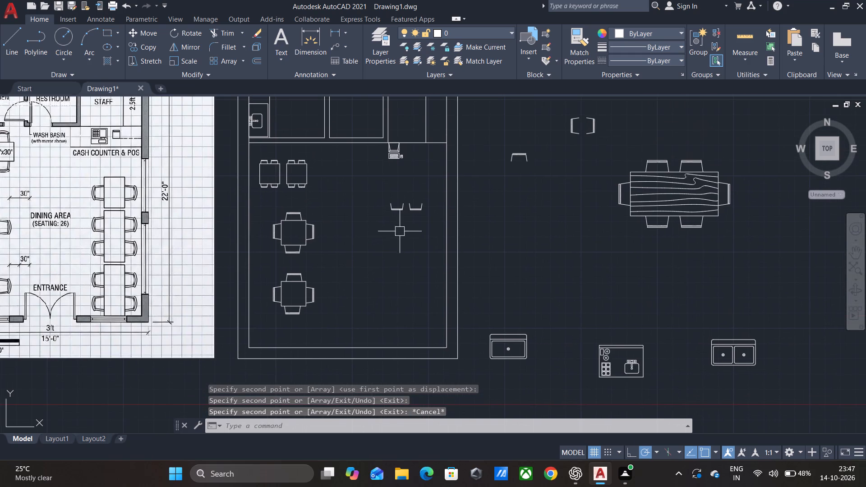
{"action": "left_click_drag", "start_coordinate": [428, 223], "coordinate": [423, 220]}
{"action": "left_click", "coordinate": [381, 192]}
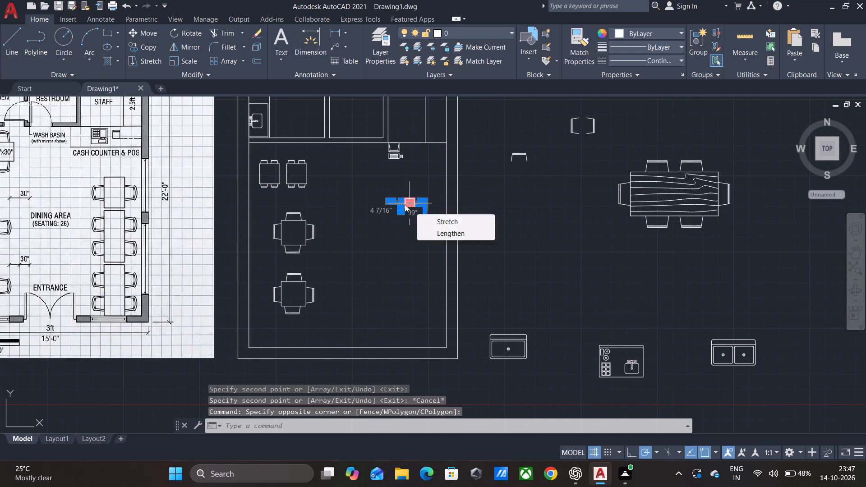
{"action": "key", "text": "Delete"}
{"action": "key", "text": "Delete"}
Draw an upright rectangular table in the dining area's right half, below the cash counter.
{"action": "scroll", "coordinate": [418, 188], "scroll_direction": "down", "scroll_amount": 1}
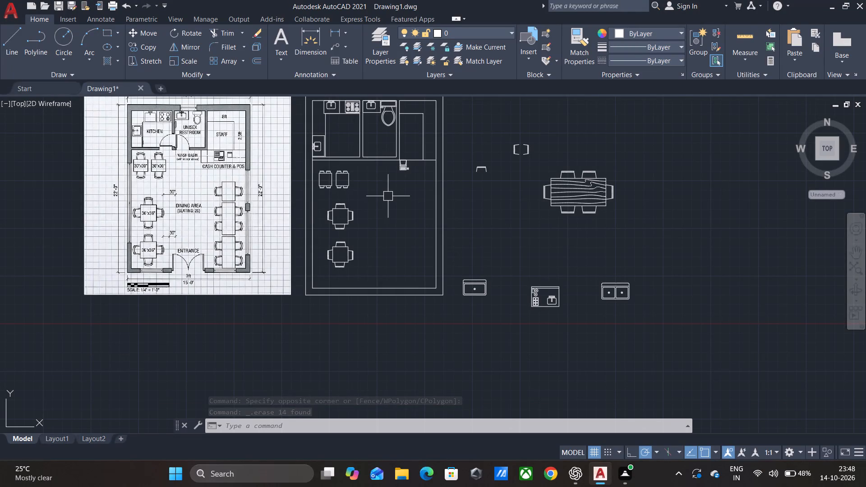
{"action": "left_click", "coordinate": [111, 37]}
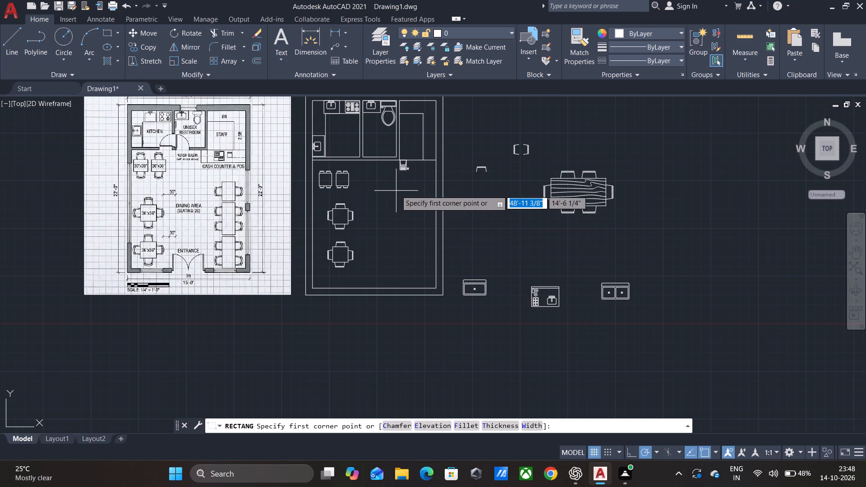
{"action": "left_click", "coordinate": [396, 190]}
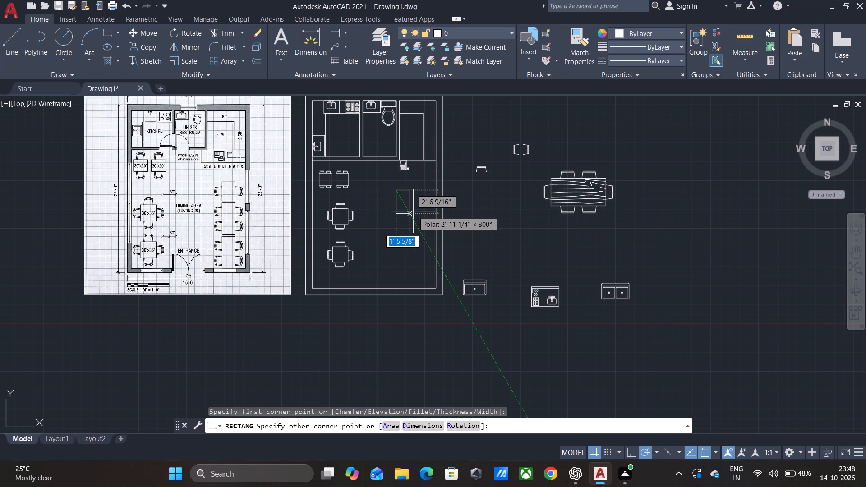
{"action": "left_click", "coordinate": [415, 216]}
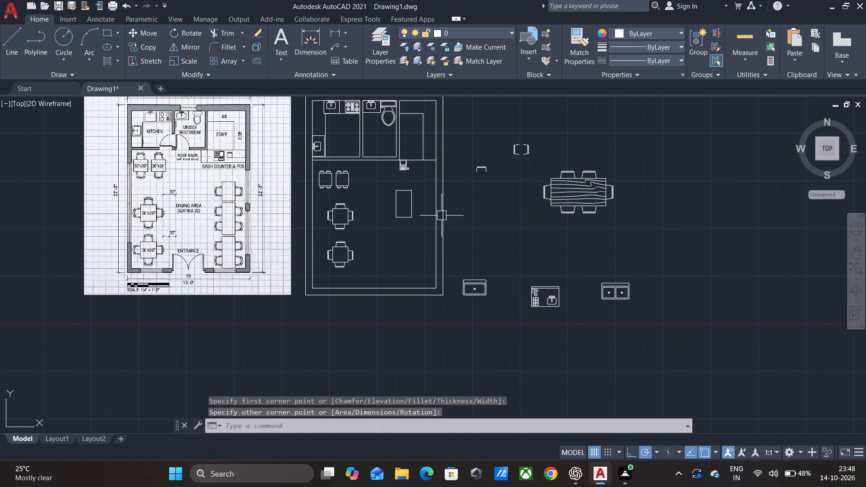
{"action": "key", "text": "Escape"}
Copy the rectangular table straight down twice by its lower right corner, leaving small gaps between the three tables.
{"action": "left_click", "coordinate": [414, 221]}
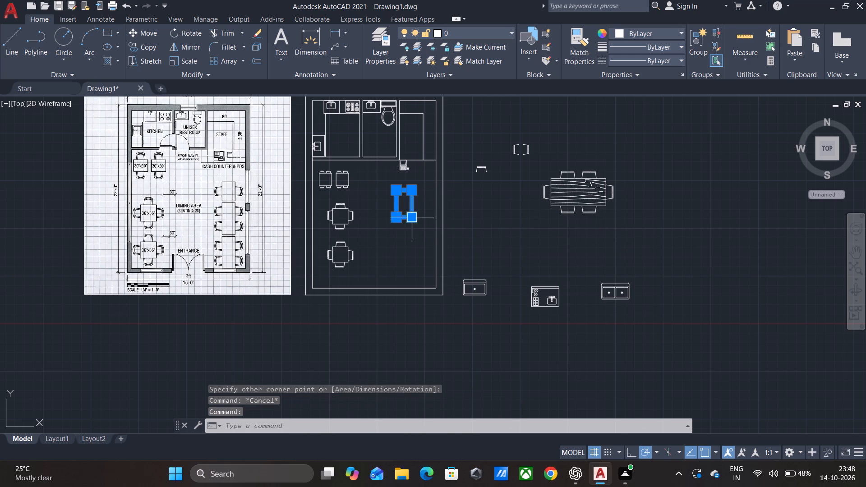
{"action": "key", "text": "c"}
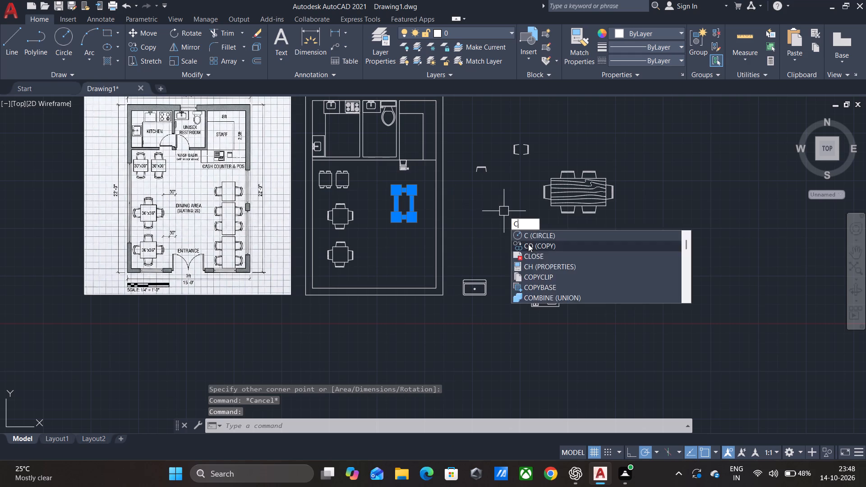
{"action": "left_click", "coordinate": [528, 244]}
{"action": "left_click", "coordinate": [411, 220]}
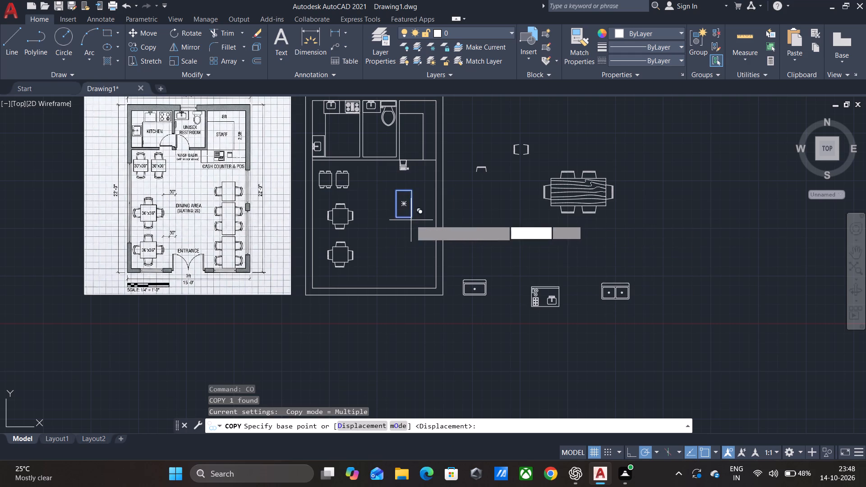
{"action": "left_click", "coordinate": [412, 250]}
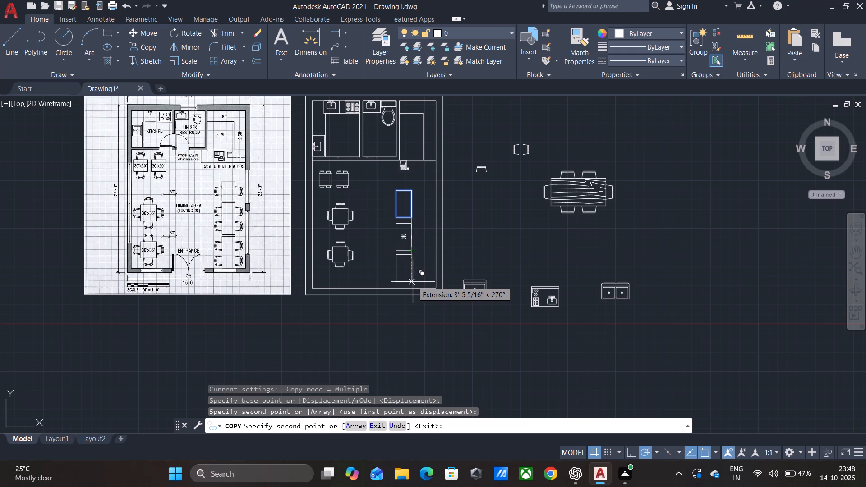
{"action": "left_click", "coordinate": [413, 282]}
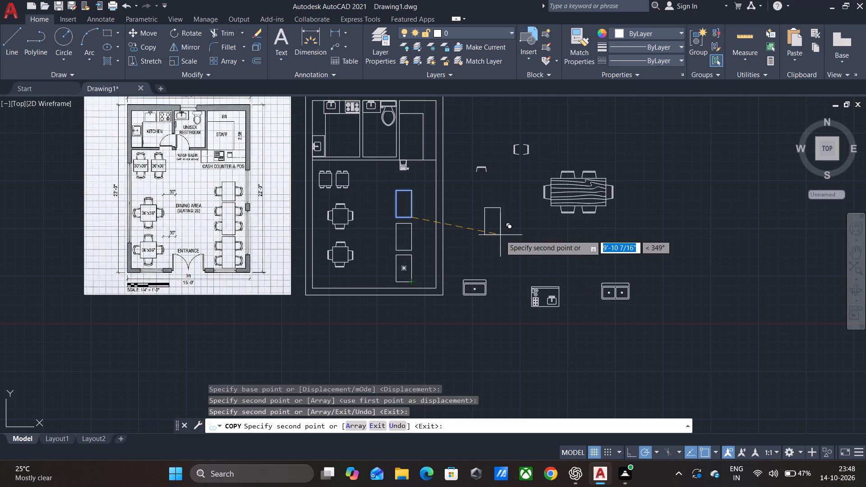
{"action": "key", "text": "Escape"}
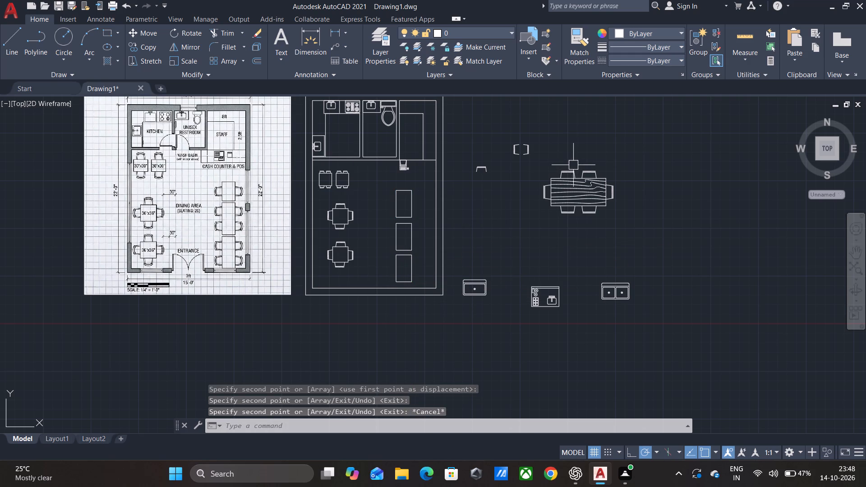
Copy the spare chair with its back on the right, by its upper leg end, onto the top rectangular table's right edge.
{"action": "scroll", "coordinate": [574, 165], "scroll_direction": "up", "scroll_amount": 1}
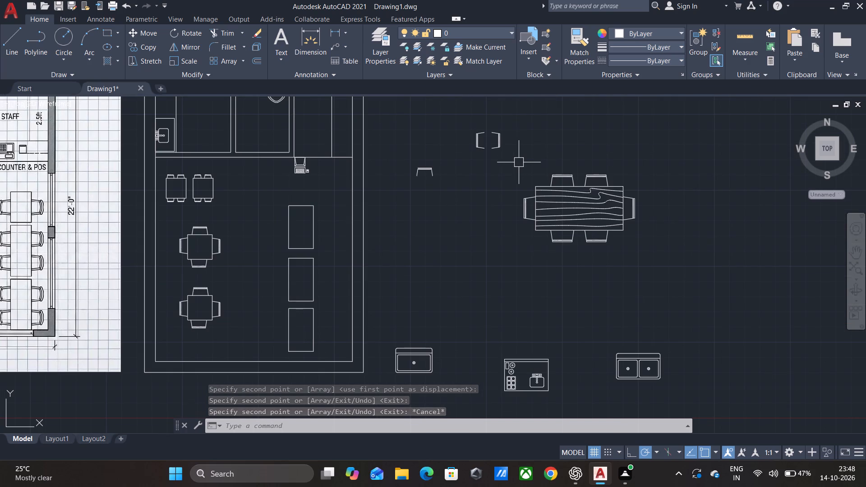
{"action": "left_click", "coordinate": [519, 162]}
{"action": "left_click", "coordinate": [487, 127]}
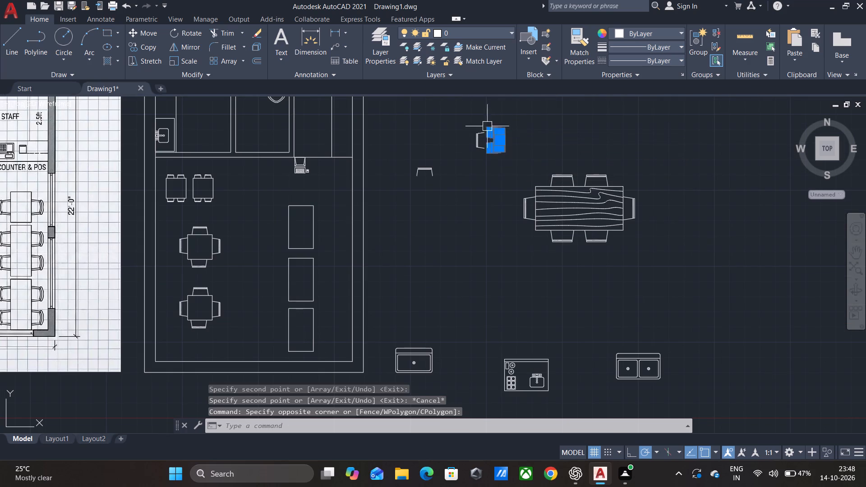
{"action": "key", "text": "c"}
{"action": "left_click", "coordinate": [550, 180]}
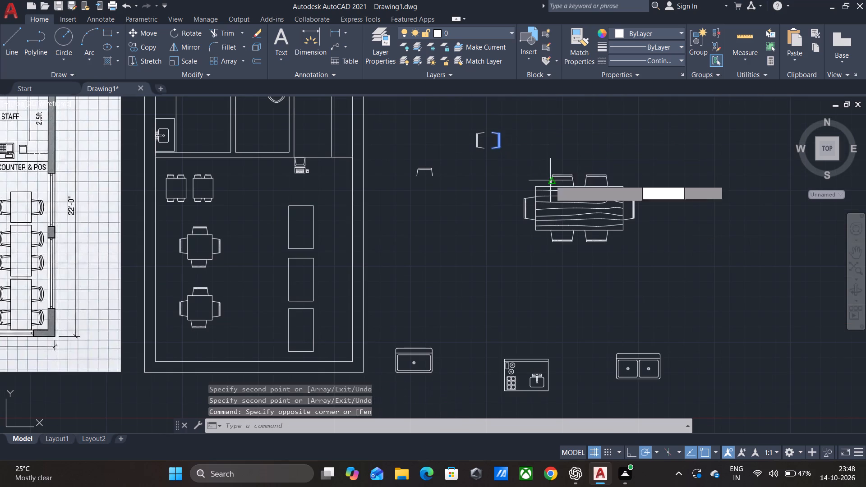
{"action": "scroll", "coordinate": [480, 136], "scroll_direction": "up", "scroll_amount": 2}
{"action": "left_click", "coordinate": [506, 126]}
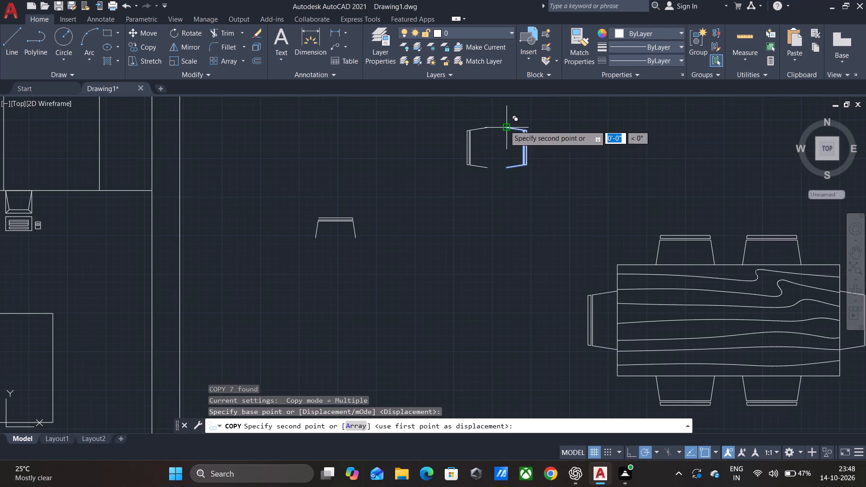
{"action": "scroll", "coordinate": [505, 125], "scroll_direction": "down", "scroll_amount": 3}
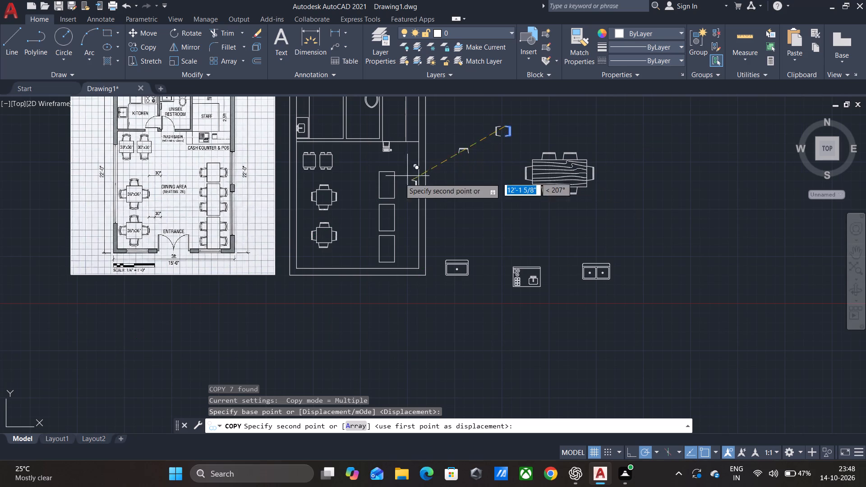
{"action": "left_click", "coordinate": [395, 179]}
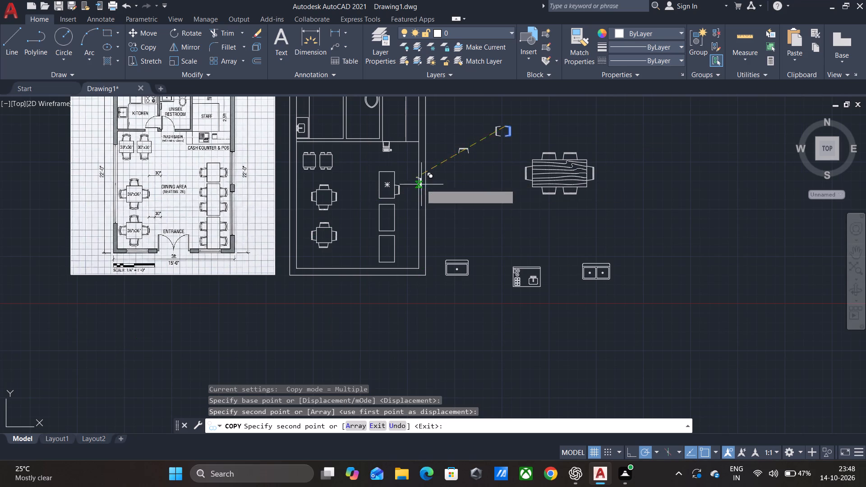
{"action": "key", "text": "ctrl+z"}
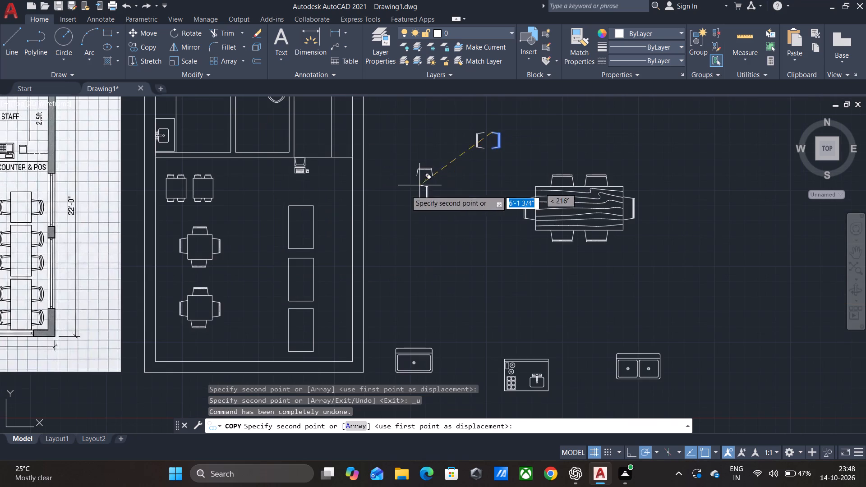
{"action": "left_click", "coordinate": [314, 220]}
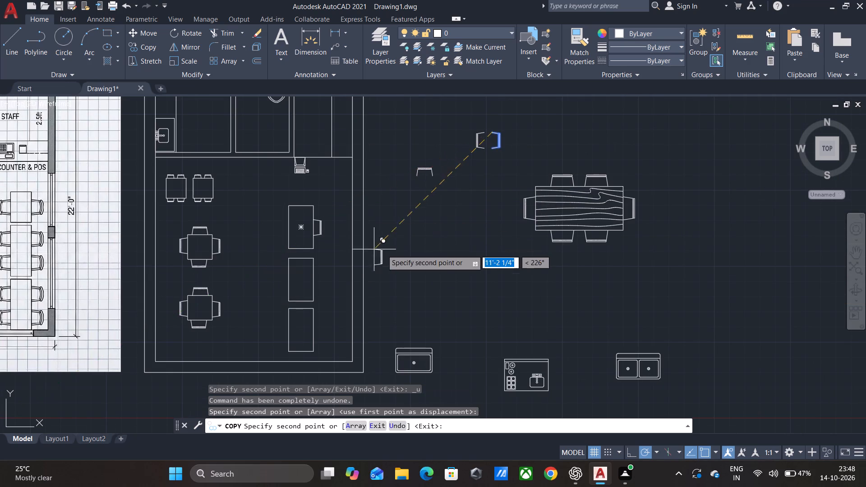
Place two more copies of the chair on the right edge of the middle rectangular table and two on the bottom one.
{"action": "middle_click_drag", "start_coordinate": [393, 246], "coordinate": [432, 192]}
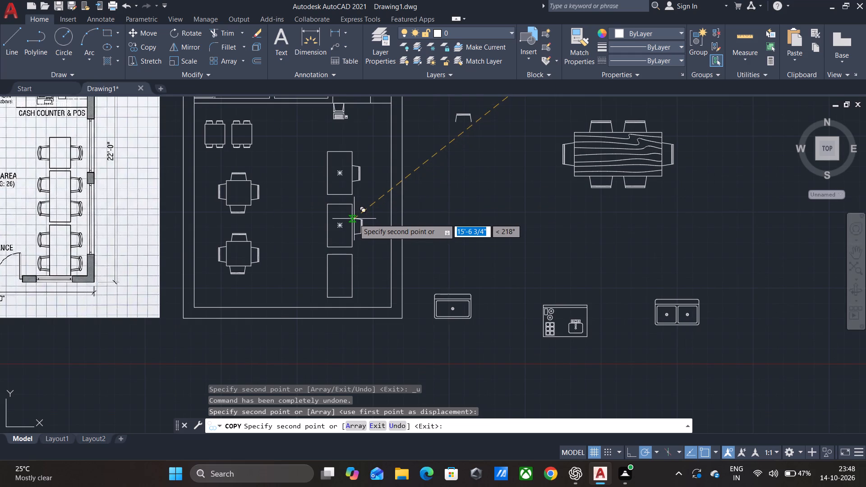
{"action": "scroll", "coordinate": [354, 218], "scroll_direction": "up", "scroll_amount": 1}
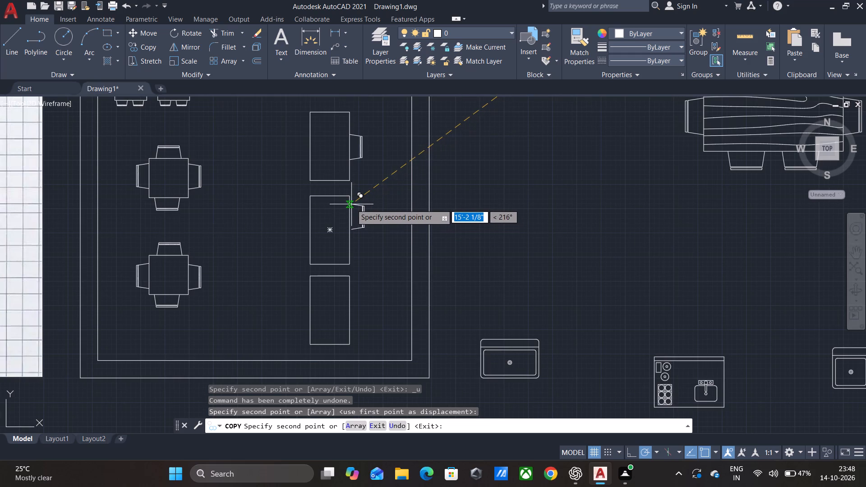
{"action": "left_click", "coordinate": [351, 204]}
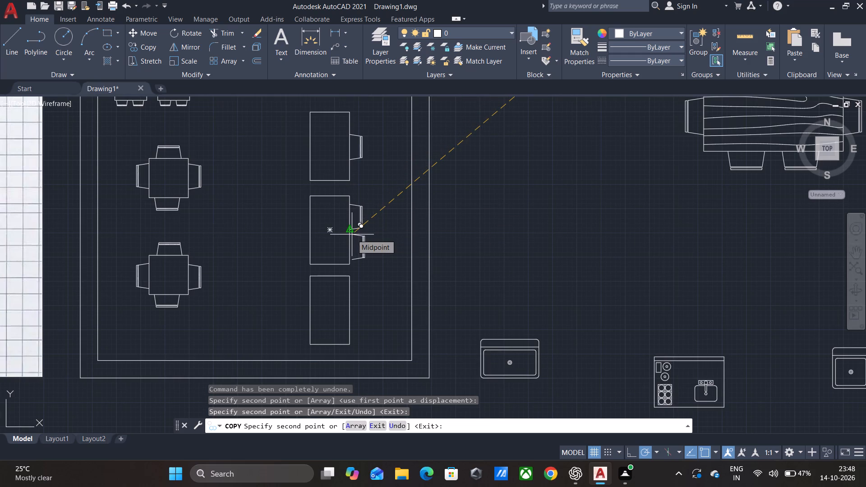
{"action": "left_click", "coordinate": [352, 234]}
{"action": "middle_click_drag", "start_coordinate": [375, 285], "coordinate": [405, 251]}
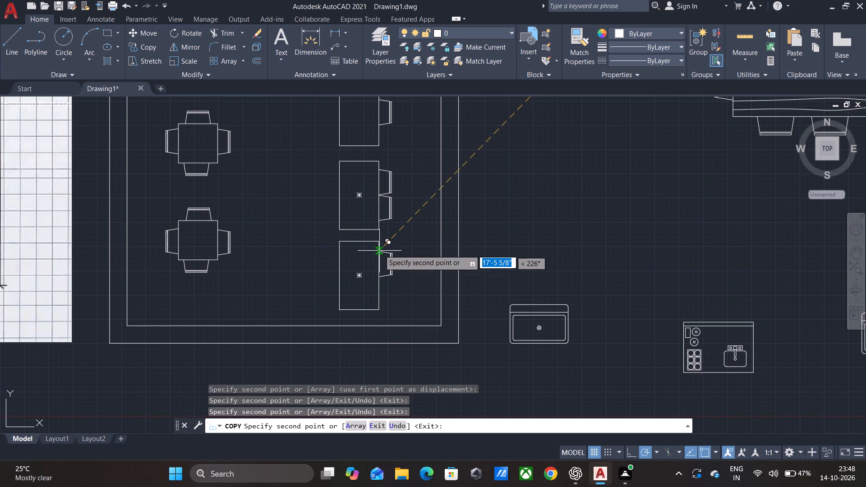
{"action": "left_click", "coordinate": [379, 250]}
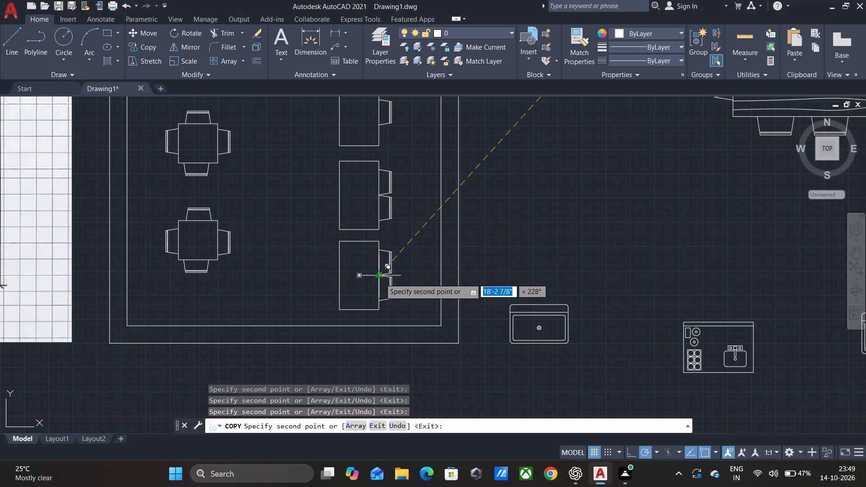
{"action": "left_click", "coordinate": [380, 279]}
{"action": "scroll", "coordinate": [476, 232], "scroll_direction": "down", "scroll_amount": 1}
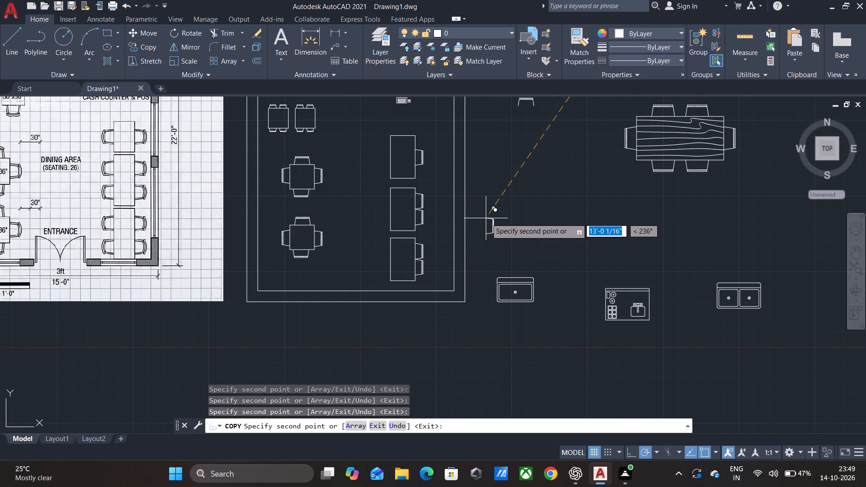
{"action": "key", "text": "Escape"}
Copy the spare chair with its back on the left, by its upper leg end, once onto the top table's left edge and twice onto the middle one's.
{"action": "middle_click_drag", "start_coordinate": [524, 188], "coordinate": [496, 307]}
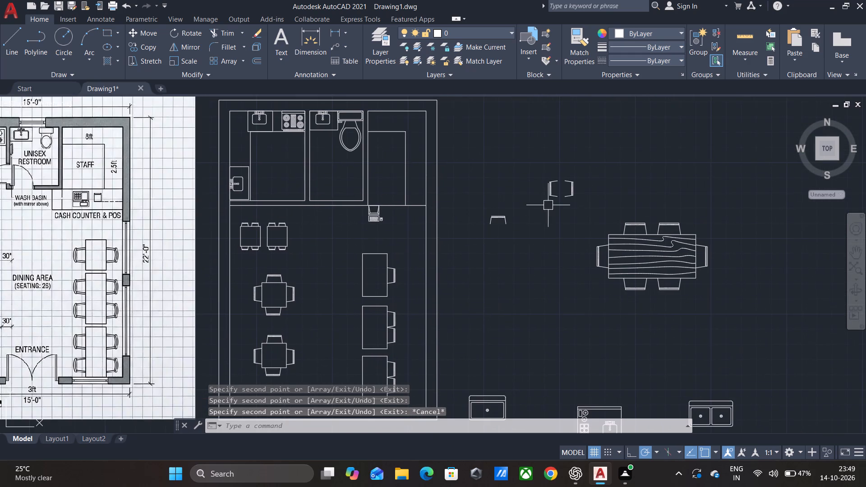
{"action": "scroll", "coordinate": [551, 202], "scroll_direction": "up", "scroll_amount": 2}
{"action": "left_click", "coordinate": [523, 126]}
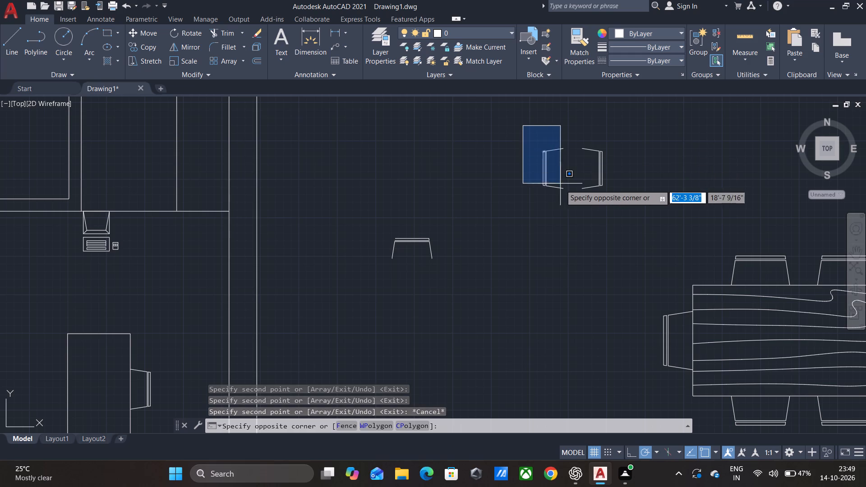
{"action": "left_click", "coordinate": [575, 210]}
{"action": "key", "text": "c"}
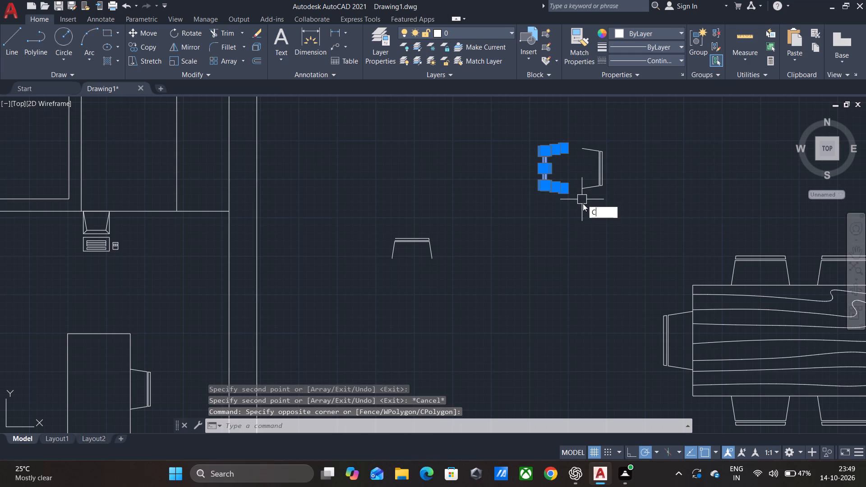
{"action": "left_click", "coordinate": [604, 232]}
{"action": "left_click", "coordinate": [566, 147]}
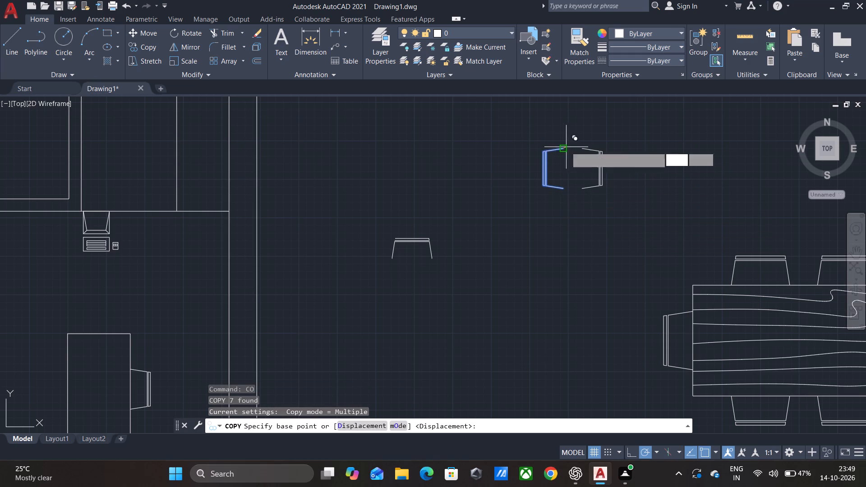
{"action": "scroll", "coordinate": [504, 183], "scroll_direction": "down", "scroll_amount": 3}
{"action": "scroll", "coordinate": [384, 225], "scroll_direction": "up", "scroll_amount": 2}
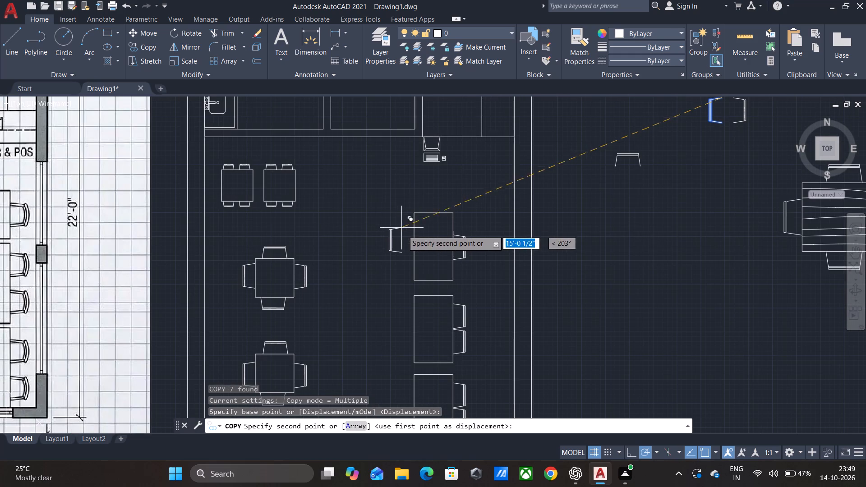
{"action": "left_click", "coordinate": [412, 235]}
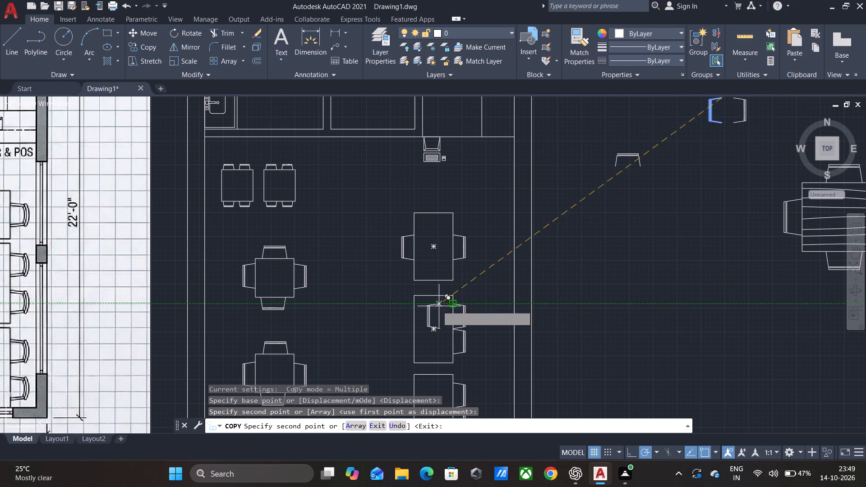
{"action": "left_click", "coordinate": [413, 302]}
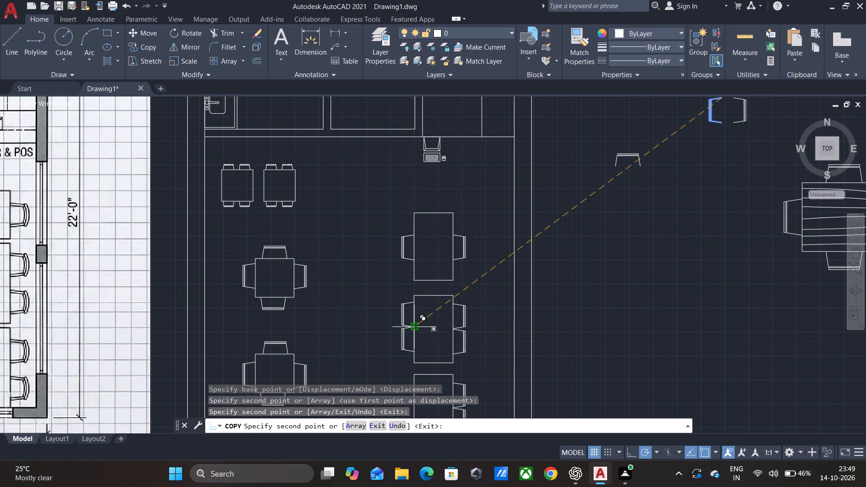
{"action": "left_click", "coordinate": [412, 327]}
Place two more copies of the same chair, one above the other, on the bottom rectangular table's left edge.
{"action": "middle_click_drag", "start_coordinate": [459, 321], "coordinate": [484, 225]}
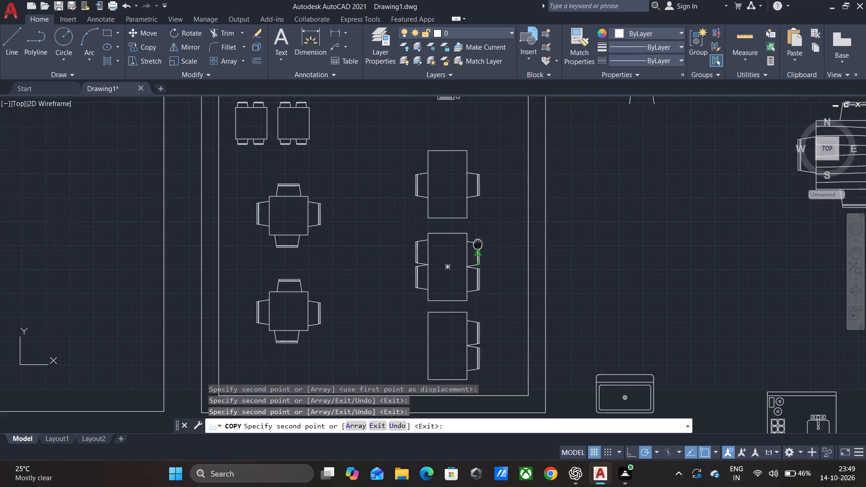
{"action": "middle_click_drag", "start_coordinate": [484, 225], "coordinate": [491, 201]}
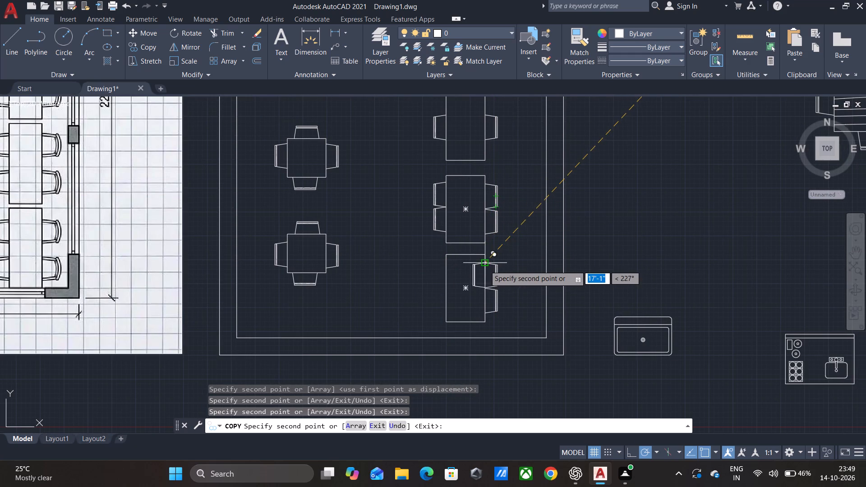
{"action": "left_click", "coordinate": [447, 261]}
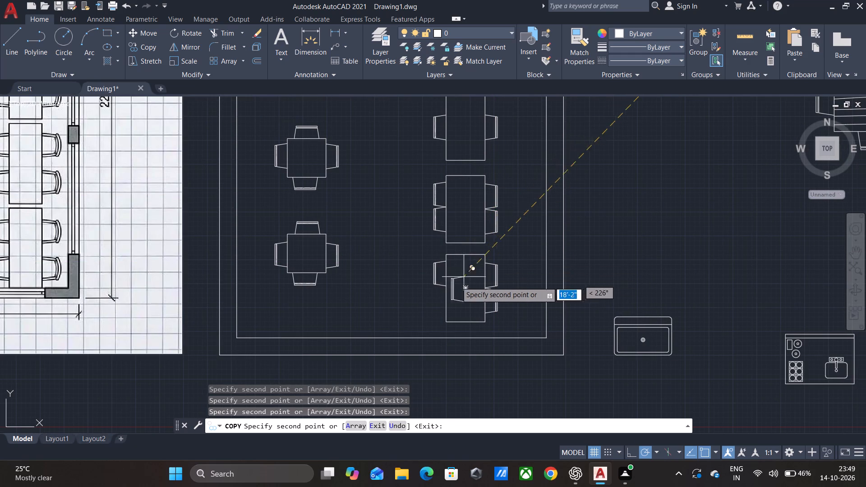
{"action": "left_click", "coordinate": [445, 287]}
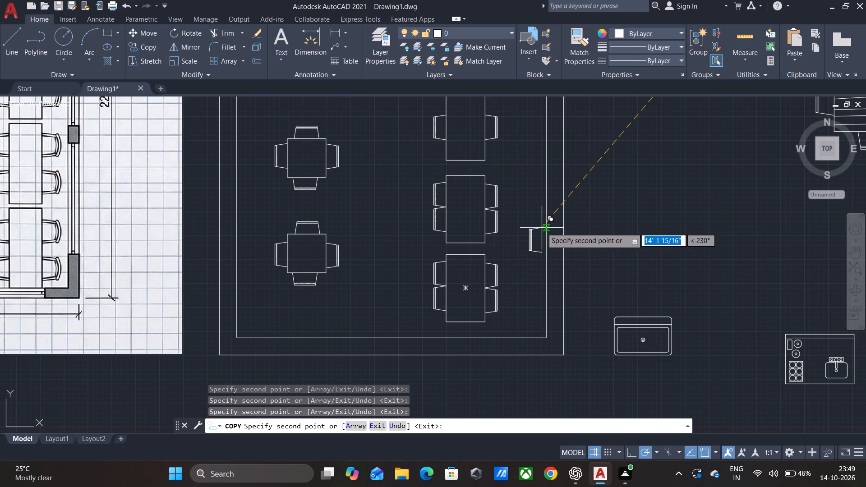
{"action": "key", "text": "Escape"}
{"action": "scroll", "coordinate": [616, 195], "scroll_direction": "down", "scroll_amount": 2}
{"action": "middle_click_drag", "start_coordinate": [629, 173], "coordinate": [593, 266]}
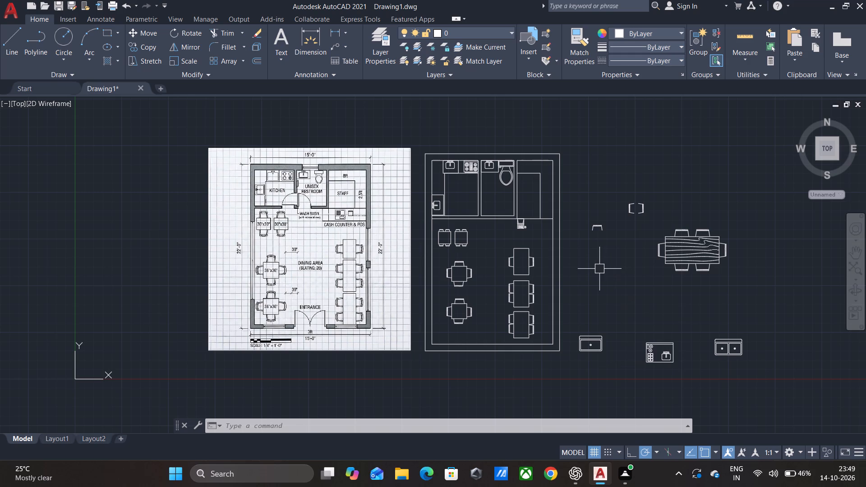
{"action": "key", "text": "Escape"}
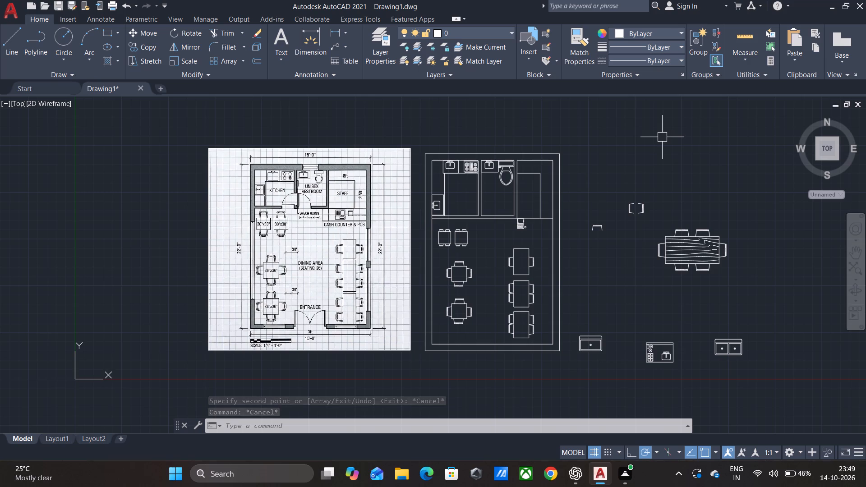
Draw a closed horizontal rectangle of lines, 8' by 9", in the empty space above the spare furniture.
{"action": "middle_click_drag", "start_coordinate": [662, 137], "coordinate": [560, 207]}
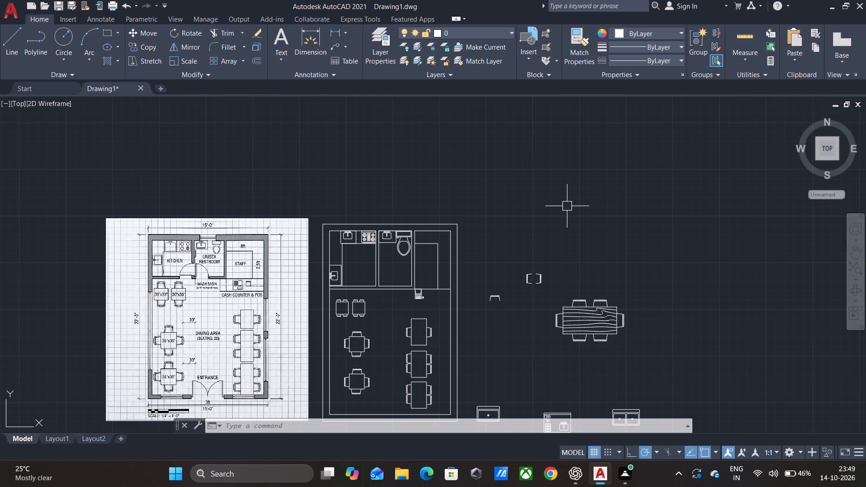
{"action": "key", "text": "l"}
{"action": "key", "text": "Return"}
{"action": "left_click", "coordinate": [521, 172]}
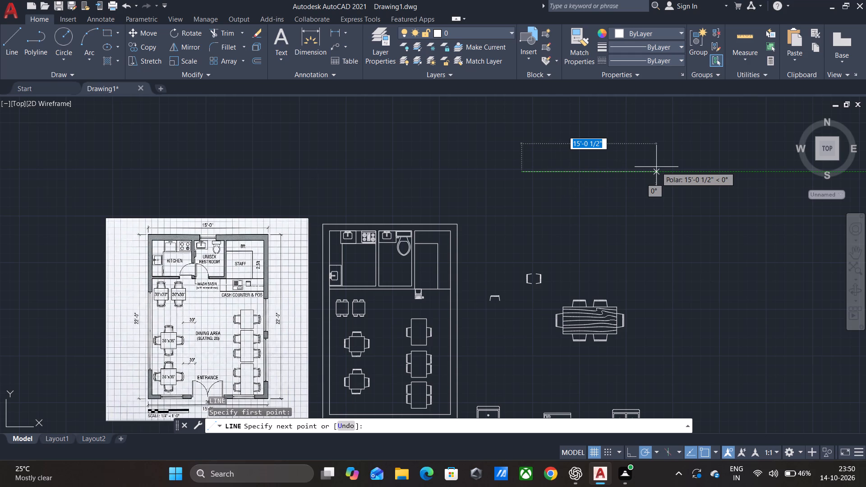
{"action": "type", "text": "8'"}
{"action": "key", "text": "Return"}
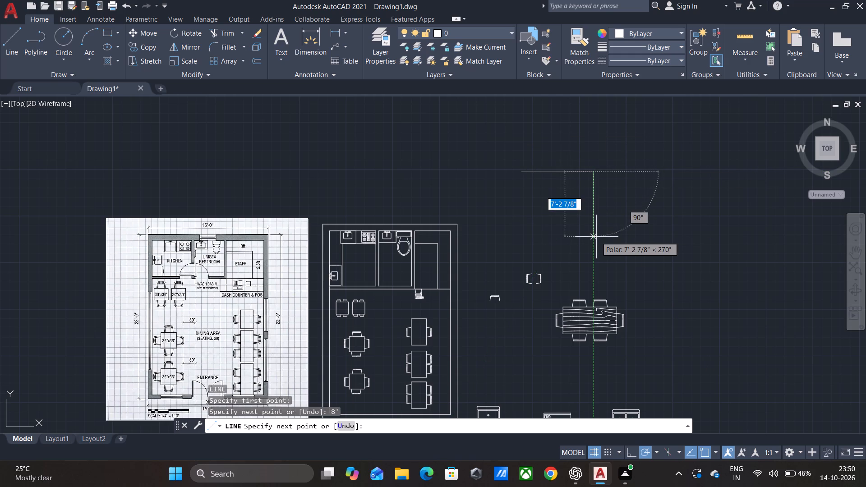
{"action": "type", "text": "9\""}
{"action": "key", "text": "Return"}
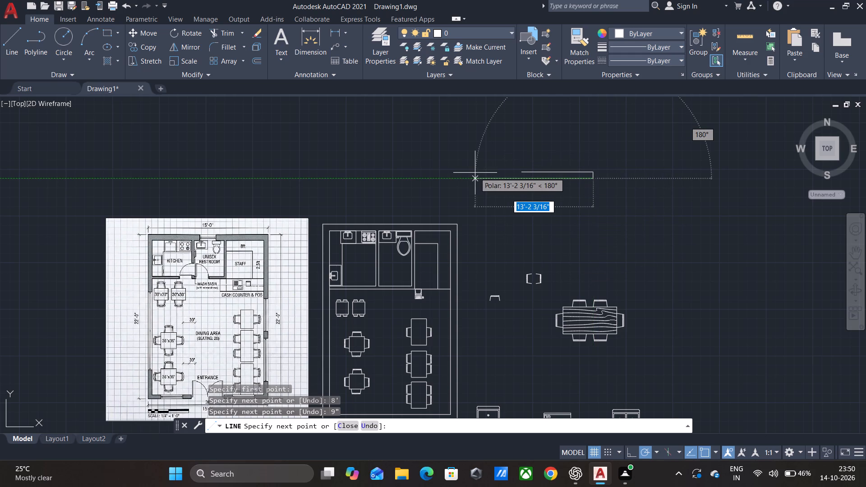
{"action": "key", "text": "9"}
{"action": "key", "text": "BackSpace"}
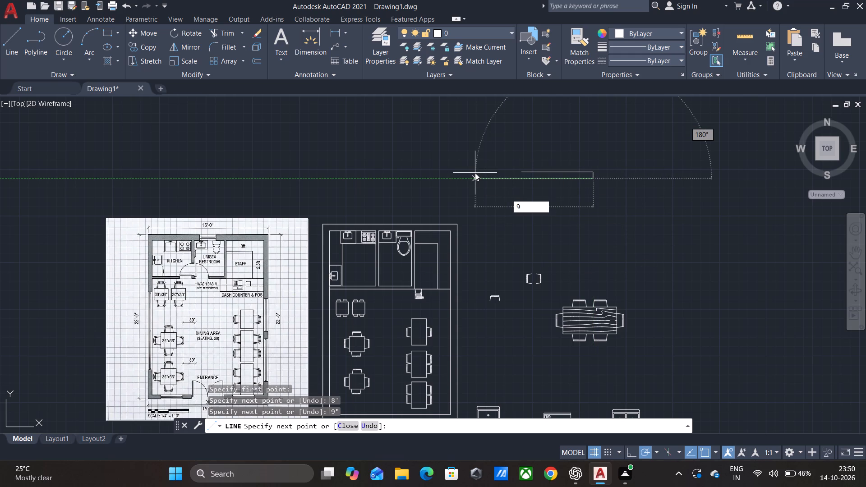
{"action": "type", "text": "8'"}
{"action": "key", "text": "Return"}
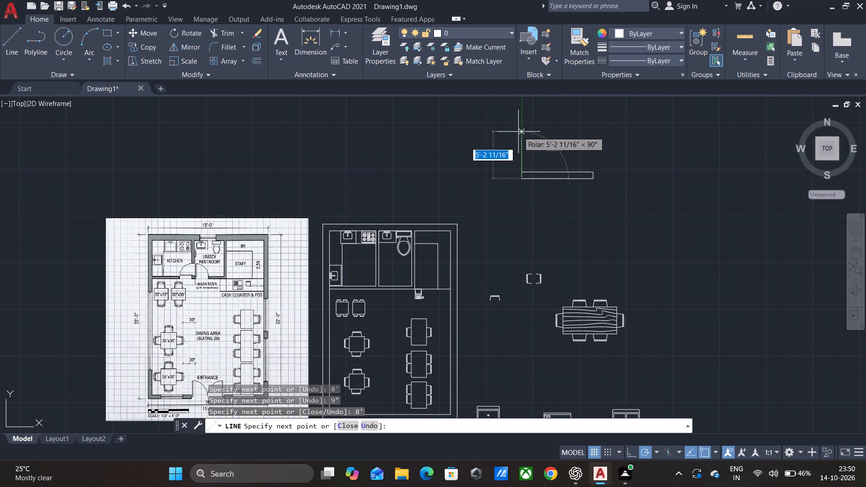
{"action": "type", "text": "9\""}
{"action": "key", "text": "Return"}
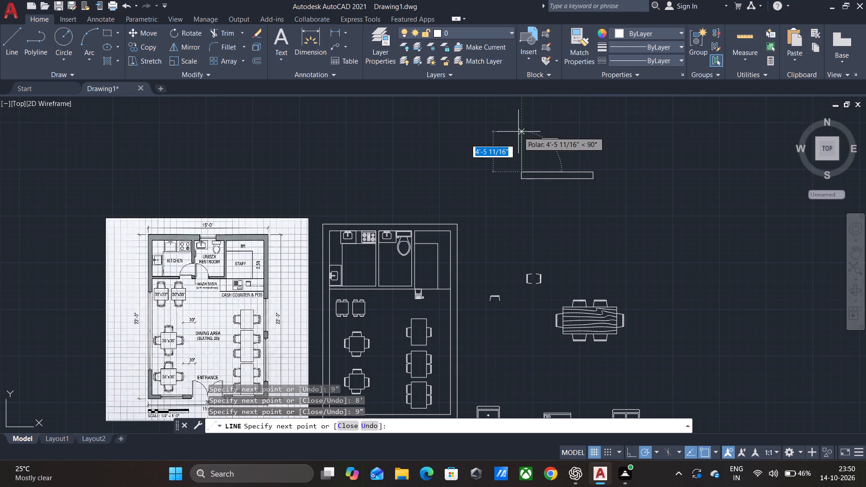
{"action": "key", "text": "space"}
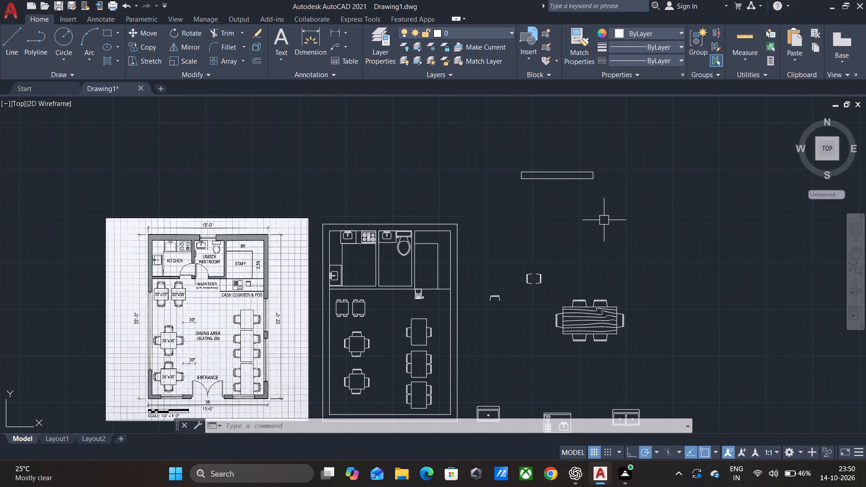
Draw a second closed horizontal rectangle of lines, 2' by 9", to the right of the 8' one.
{"action": "middle_click_drag", "start_coordinate": [604, 220], "coordinate": [557, 211]}
{"action": "key", "text": "l"}
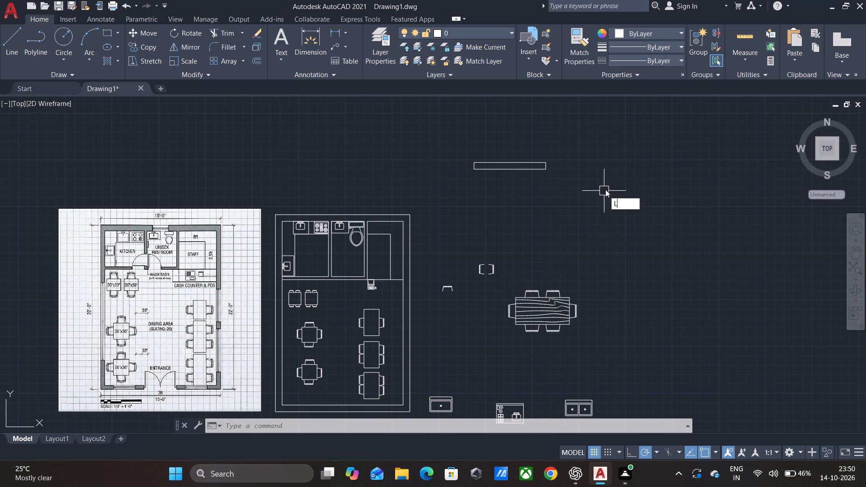
{"action": "key", "text": "Return"}
{"action": "left_click", "coordinate": [613, 153]}
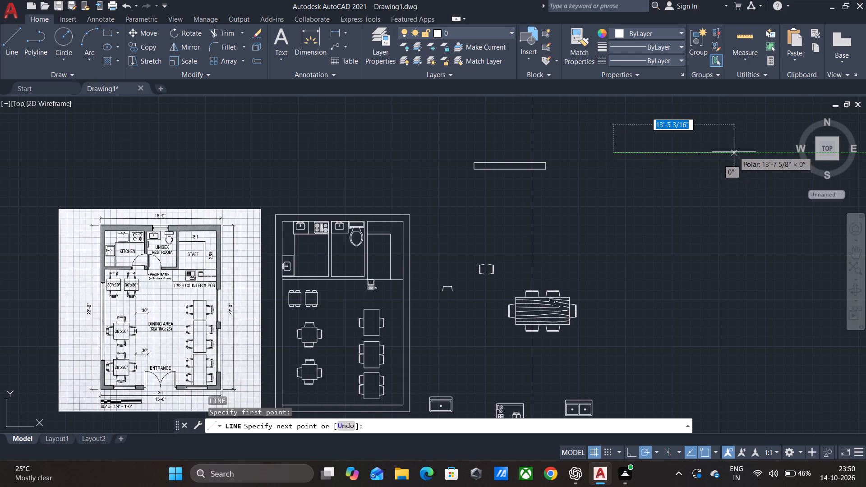
{"action": "type", "text": "2'"}
{"action": "key", "text": "Return"}
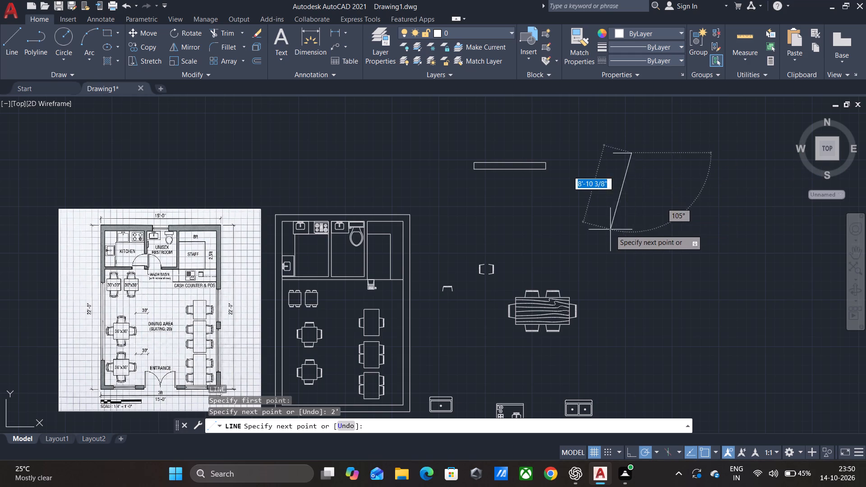
{"action": "type", "text": "9\""}
{"action": "key", "text": "Return"}
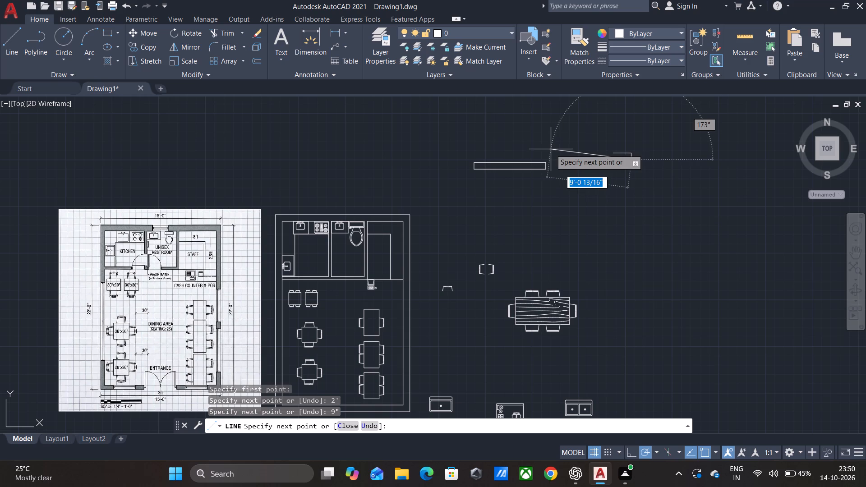
{"action": "type", "text": "2'"}
{"action": "key", "text": "Return"}
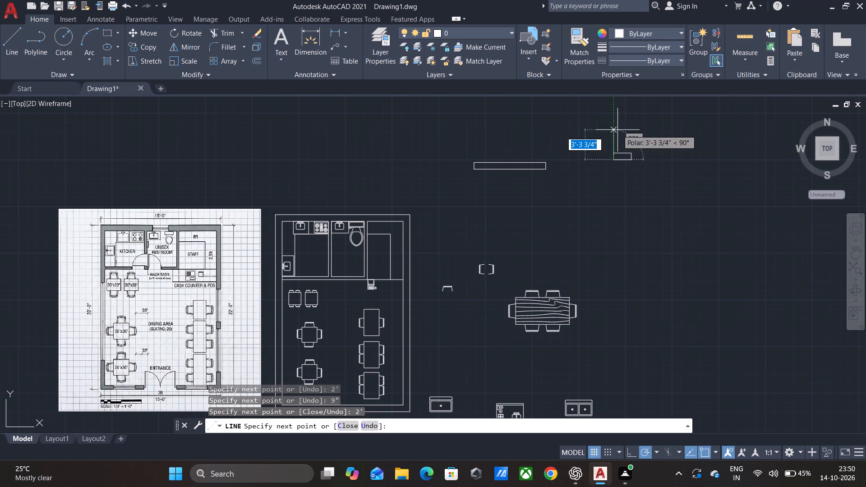
{"action": "type", "text": "9\""}
{"action": "key", "text": "Return"}
{"action": "key", "text": "space"}
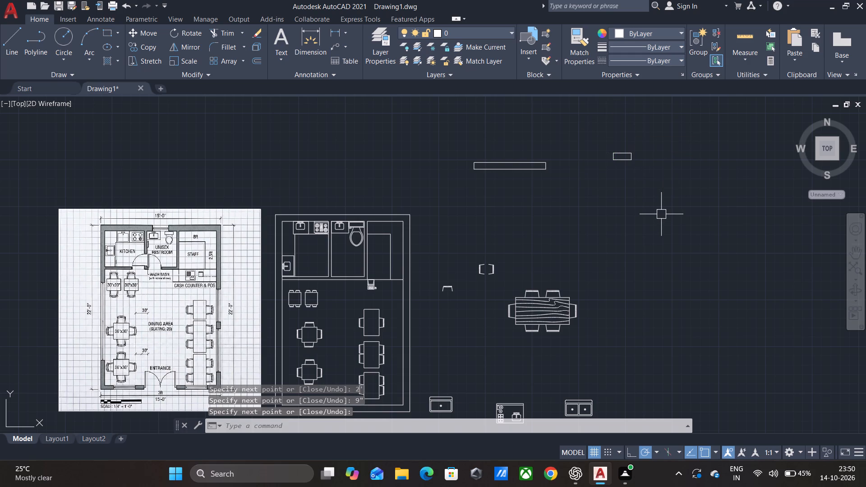
Draw a closed horizontal rectangle of lines, 10' by 9", in the empty space below the 2' and 8' rectangles.
{"action": "key", "text": "l"}
{"action": "key", "text": "Return"}
{"action": "left_click", "coordinate": [572, 192]}
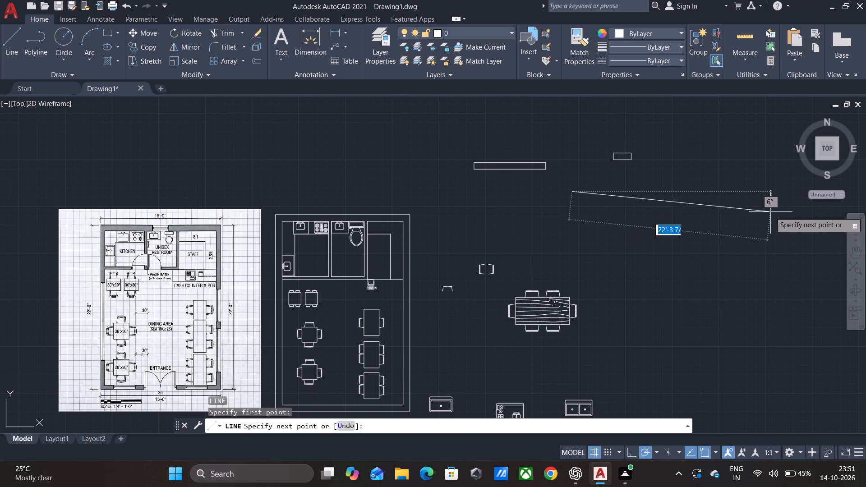
{"action": "type", "text": "10'"}
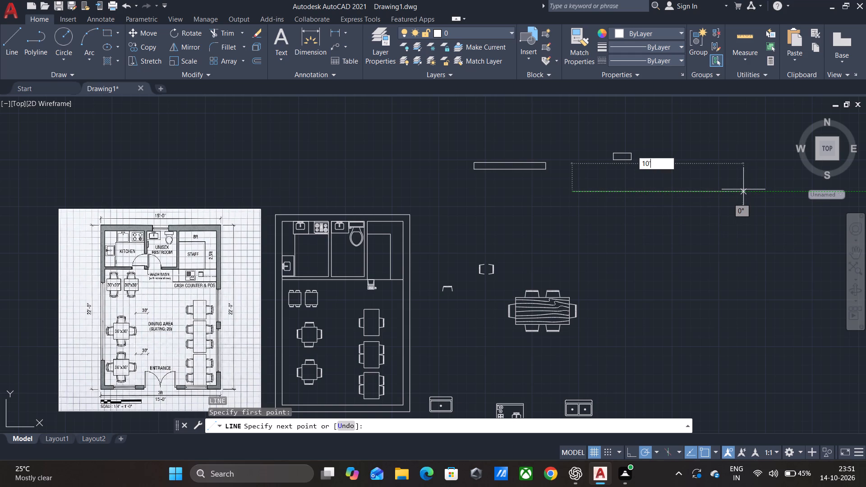
{"action": "key", "text": "Return"}
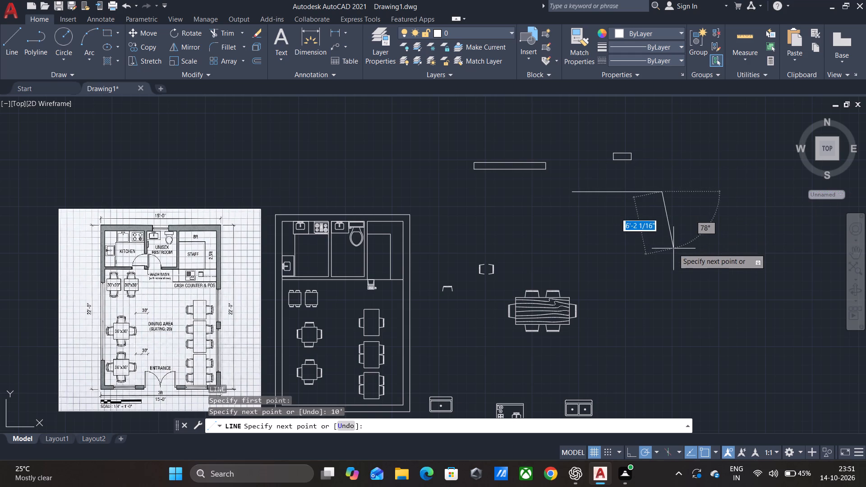
{"action": "type", "text": "9\""}
{"action": "key", "text": "Return"}
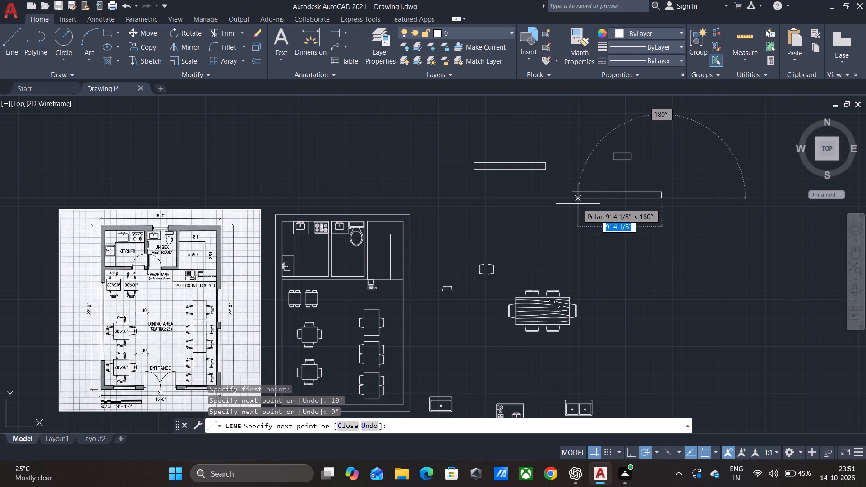
{"action": "type", "text": "10'"}
{"action": "key", "text": "Return"}
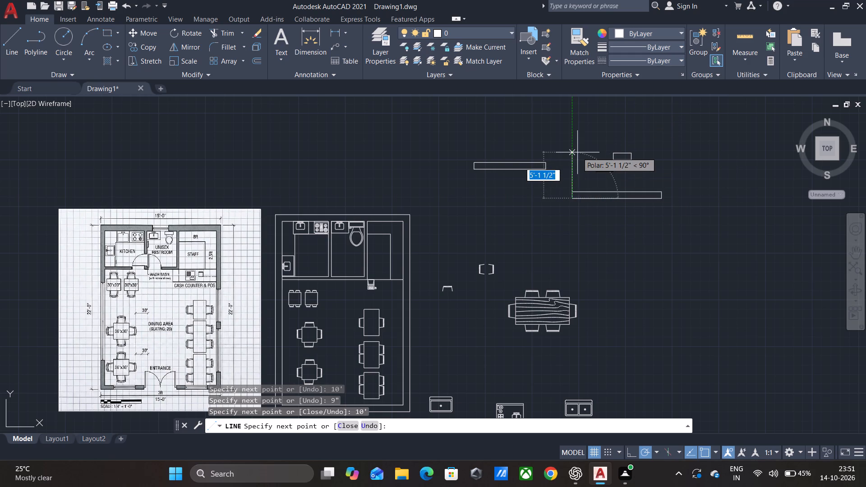
{"action": "type", "text": "9\""}
{"action": "key", "text": "Return"}
{"action": "key", "text": "space"}
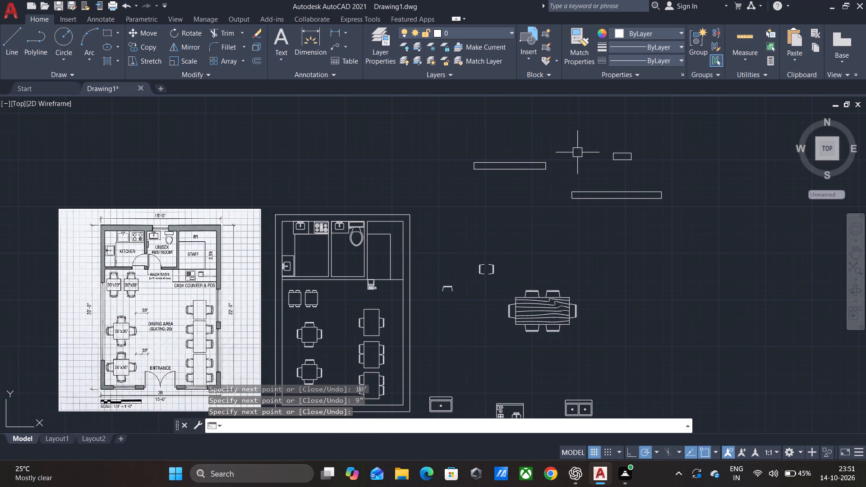
Draw a 5' horizontal line from the midpoint of the 10' rectangle's left end to the rectangle's centre.
{"action": "scroll", "coordinate": [596, 177], "scroll_direction": "up", "scroll_amount": 1}
{"action": "key", "text": "l"}
{"action": "key", "text": "Return"}
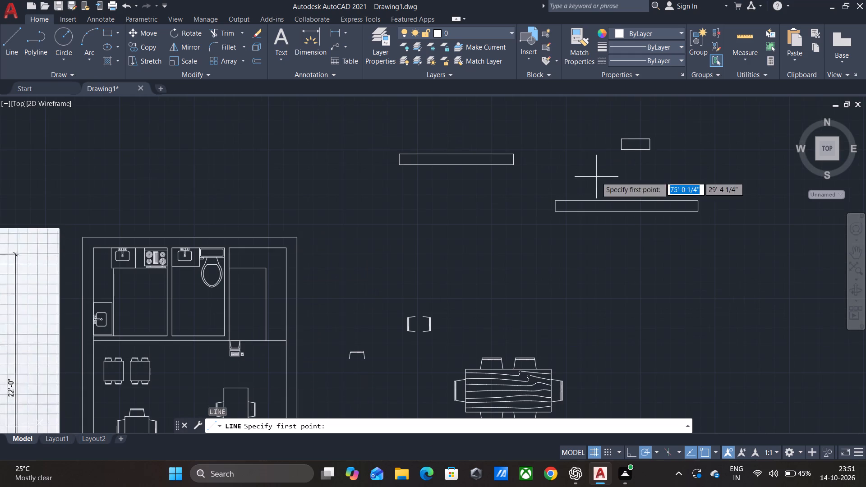
{"action": "scroll", "coordinate": [552, 196], "scroll_direction": "up", "scroll_amount": 2}
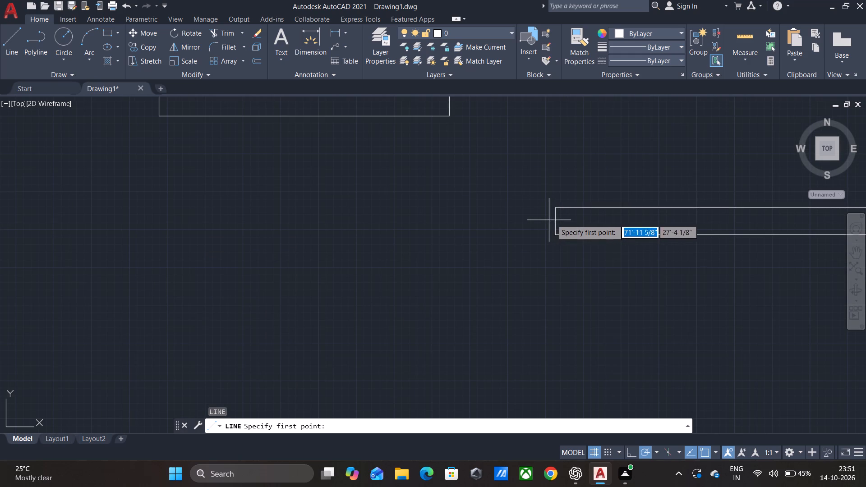
{"action": "left_click", "coordinate": [555, 220]}
{"action": "scroll", "coordinate": [592, 221], "scroll_direction": "down", "scroll_amount": 2}
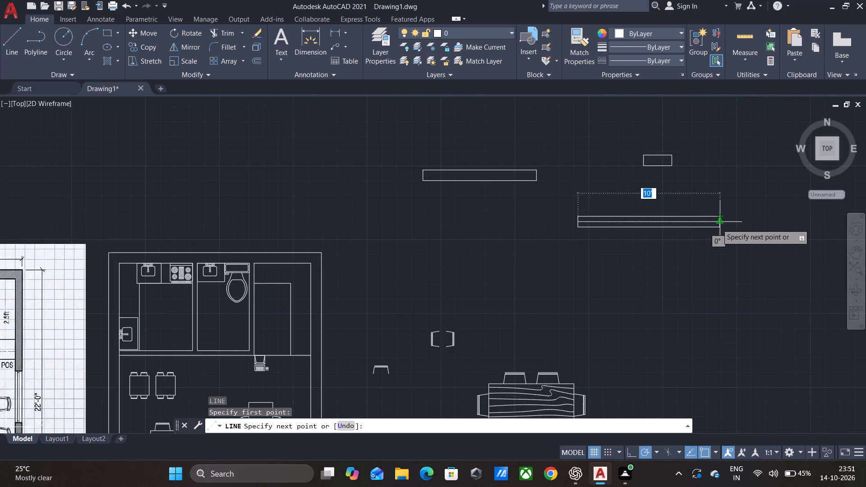
{"action": "scroll", "coordinate": [649, 223], "scroll_direction": "up", "scroll_amount": 1}
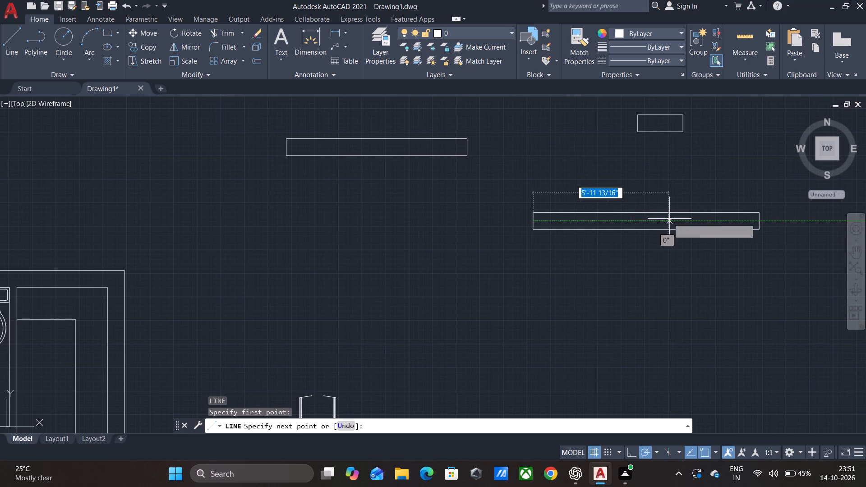
{"action": "left_click", "coordinate": [646, 221]}
{"action": "key", "text": "Escape"}
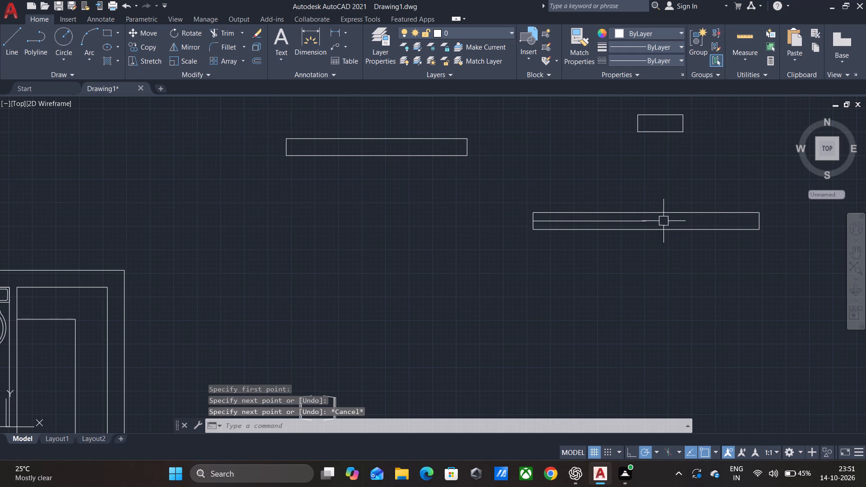
Offset the left half's centre line 1" downward inside the 10' rectangle.
{"action": "key", "text": "l"}
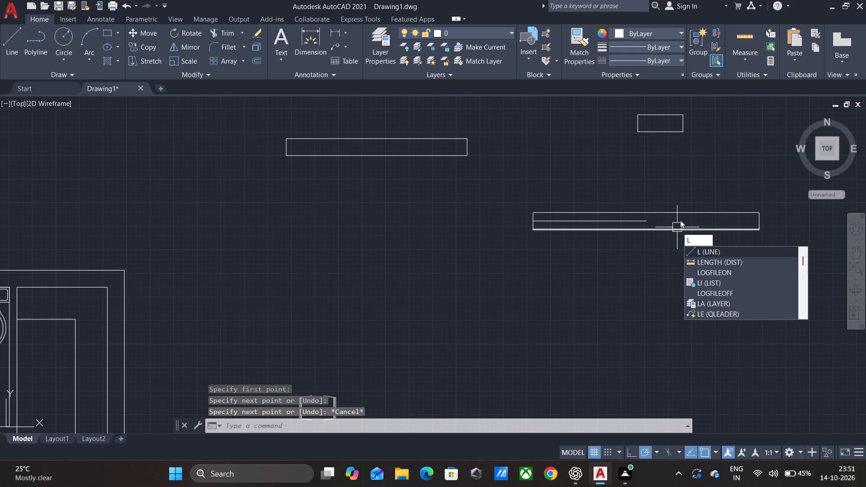
{"action": "key", "text": "Escape"}
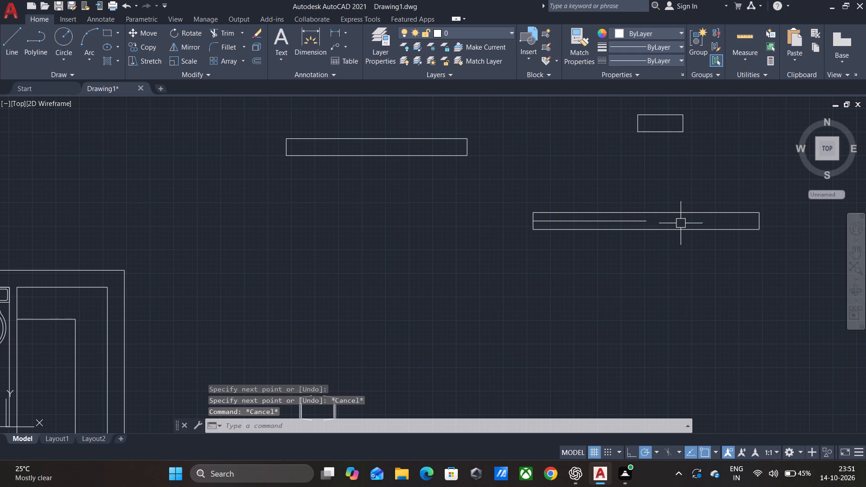
{"action": "key", "text": "o"}
{"action": "key", "text": "Return"}
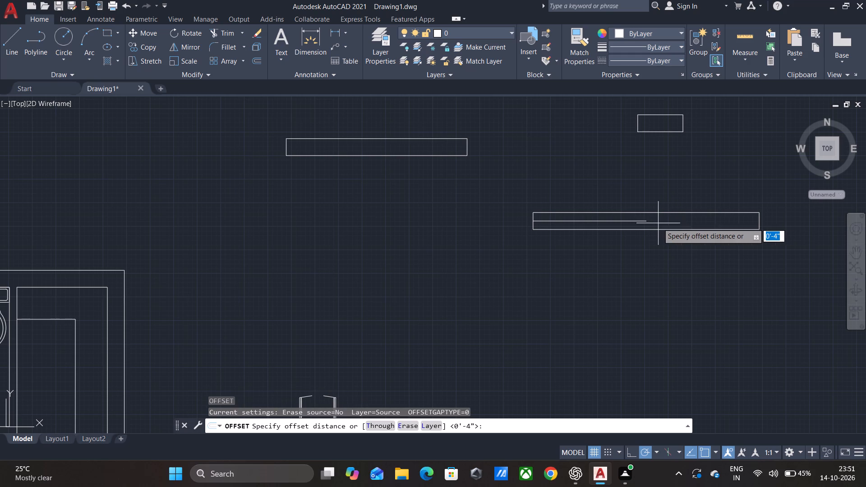
{"action": "key", "text": "BackSpace"}
{"action": "type", "text": "1\""}
{"action": "key", "text": "Return"}
{"action": "scroll", "coordinate": [638, 223], "scroll_direction": "up", "scroll_amount": 2}
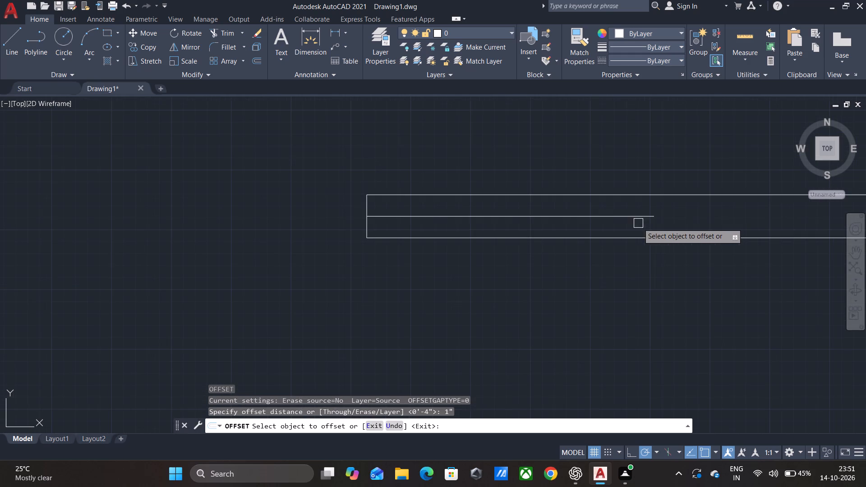
{"action": "left_click", "coordinate": [634, 213]}
{"action": "left_click", "coordinate": [630, 228]}
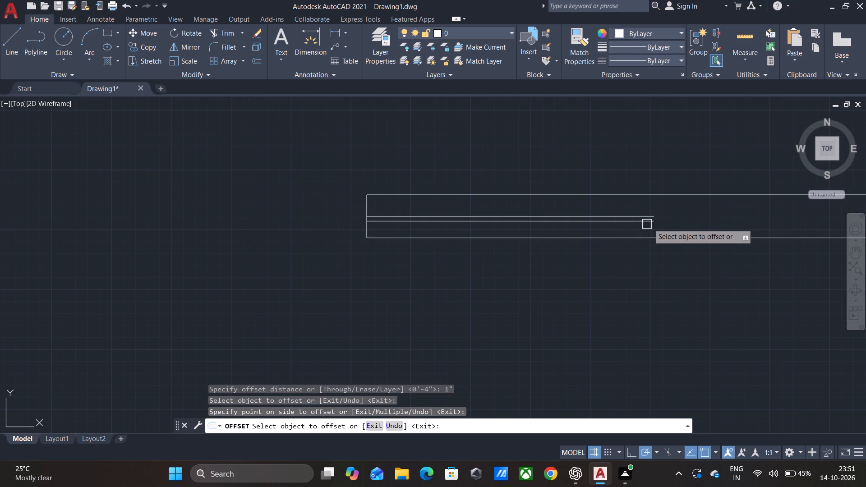
{"action": "key", "text": "Escape"}
Draw a 5' line from the midpoint of the 10' rectangle's right end to the inner end of the left centre line.
{"action": "scroll", "coordinate": [719, 214], "scroll_direction": "down", "scroll_amount": 1}
{"action": "middle_click_drag", "start_coordinate": [719, 214], "coordinate": [651, 218]}
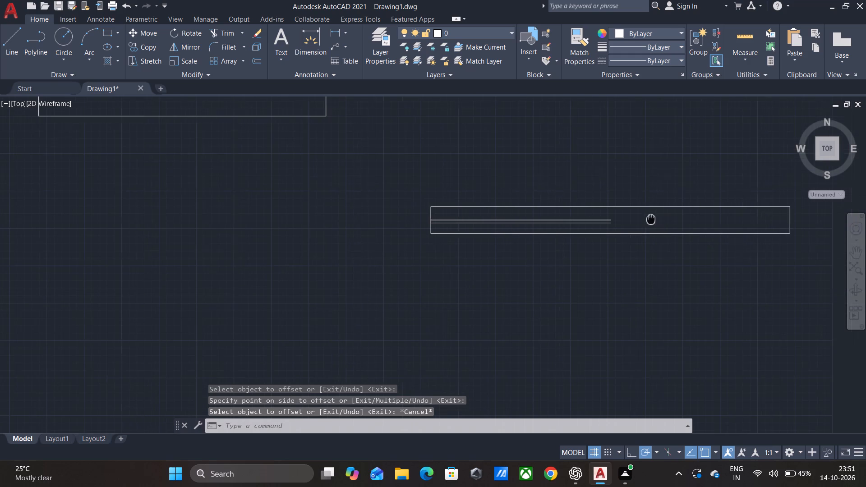
{"action": "middle_click_drag", "start_coordinate": [651, 218], "coordinate": [649, 218]}
{"action": "key", "text": "l"}
{"action": "key", "text": "Return"}
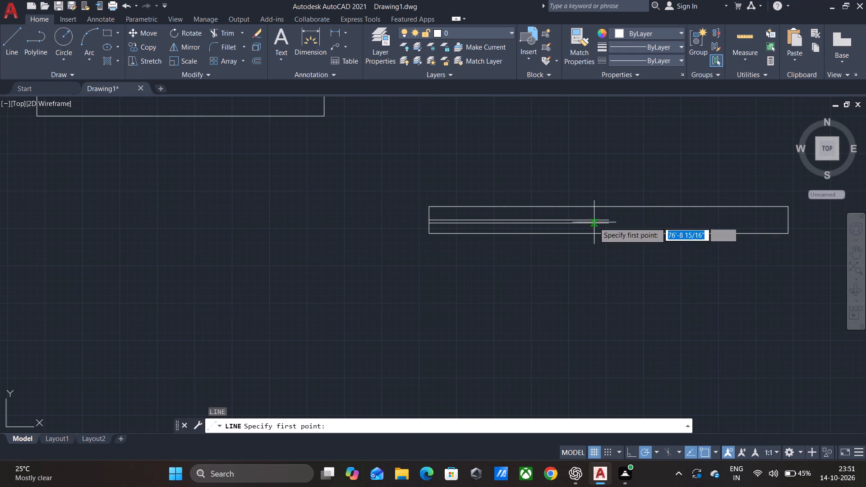
{"action": "left_click", "coordinate": [788, 215]}
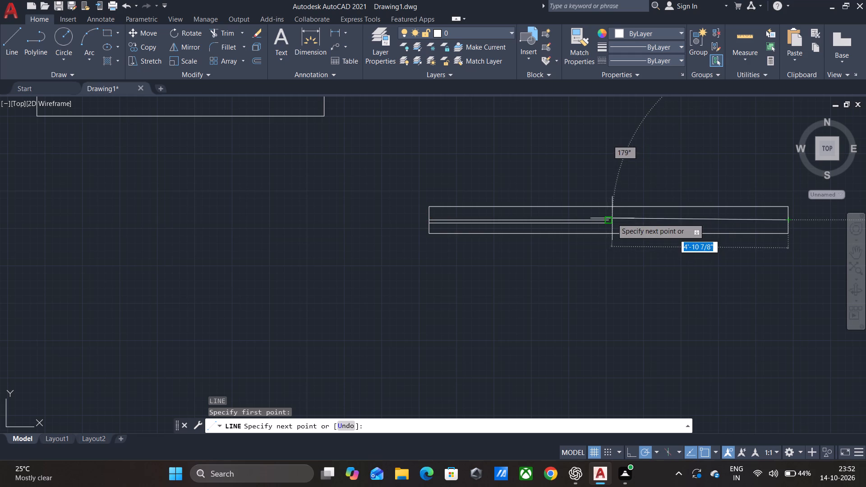
{"action": "scroll", "coordinate": [607, 217], "scroll_direction": "up", "scroll_amount": 4}
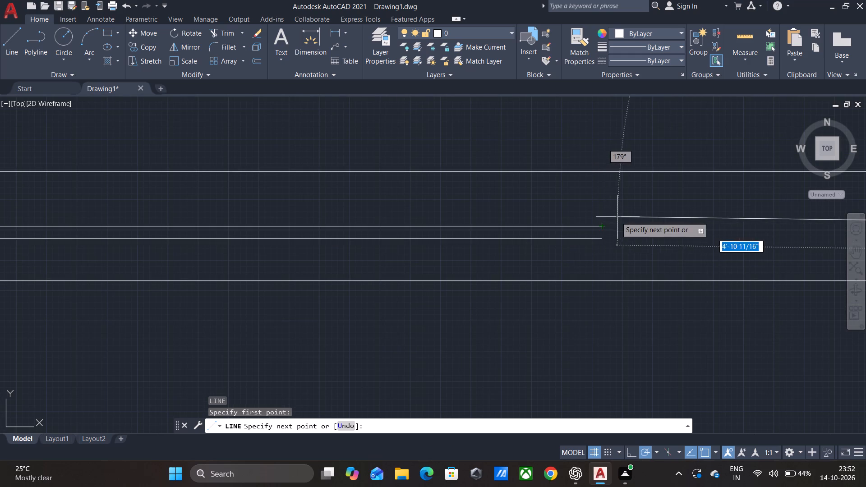
{"action": "key", "text": "grave"}
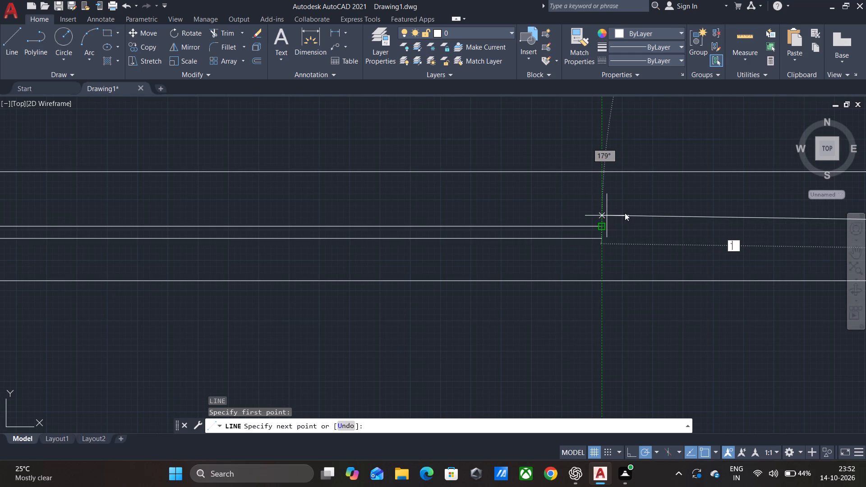
{"action": "key", "text": "Escape"}
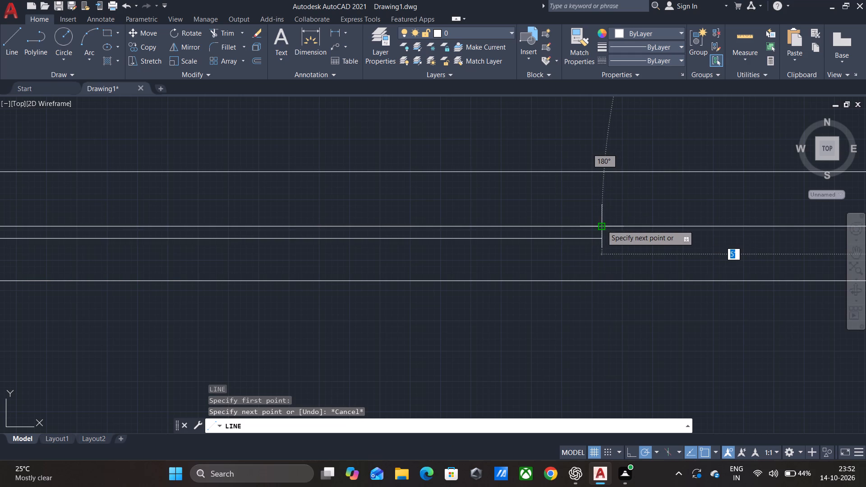
{"action": "left_click", "coordinate": [602, 225]}
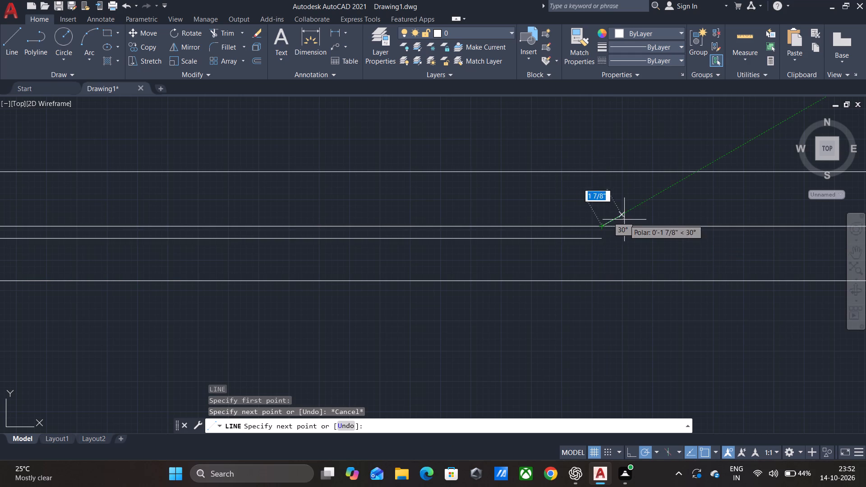
{"action": "key", "text": "Escape"}
Close the inner end of the left half's double line with a 1" vertical line at the rectangle's centre.
{"action": "key", "text": "l"}
{"action": "key", "text": "Return"}
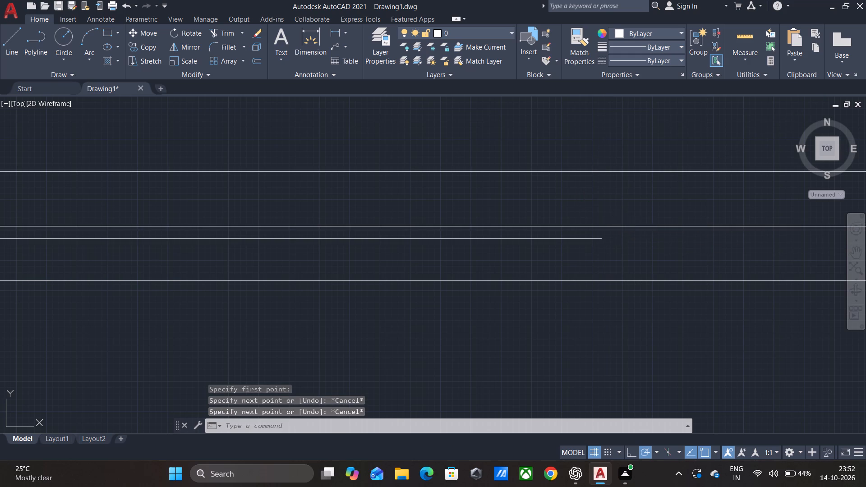
{"action": "left_click", "coordinate": [599, 239]}
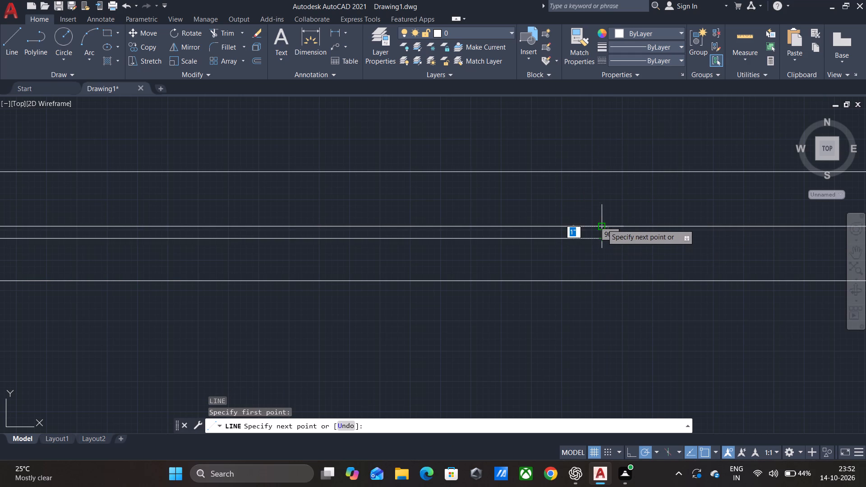
{"action": "left_click", "coordinate": [602, 224]}
{"action": "key", "text": "space"}
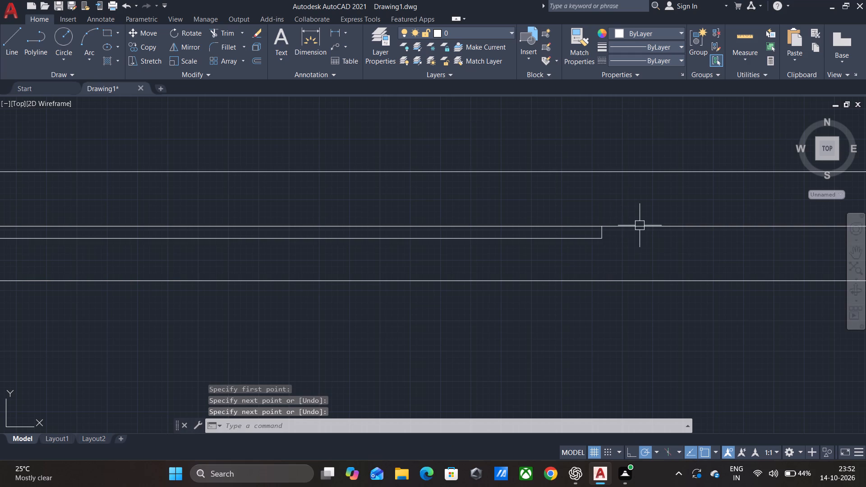
Offset the right half's centre line 1" upward inside the 10' rectangle.
{"action": "scroll", "coordinate": [640, 225], "scroll_direction": "down", "scroll_amount": 1}
{"action": "key", "text": "o"}
{"action": "key", "text": "Return"}
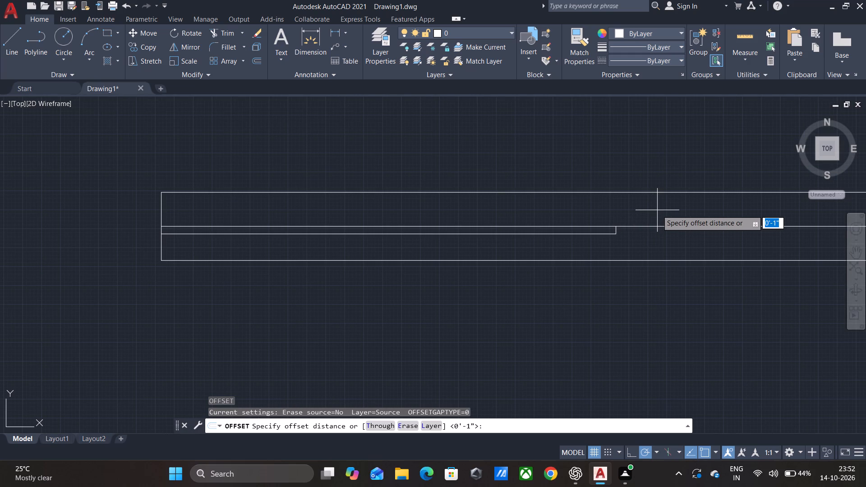
{"action": "key", "text": "Return"}
{"action": "left_click", "coordinate": [667, 230]}
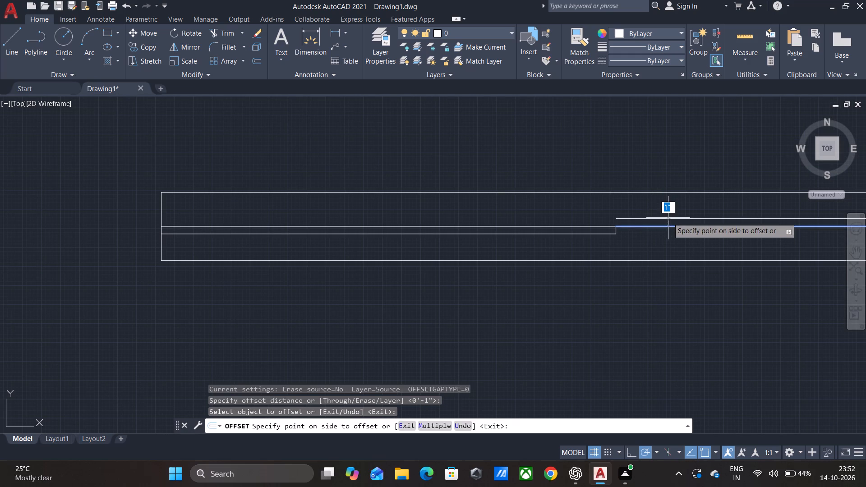
{"action": "left_click", "coordinate": [668, 216]}
{"action": "key", "text": "Escape"}
Close the inner end of the right half's double line with a short vertical line at the rectangle's centre.
{"action": "key", "text": "l"}
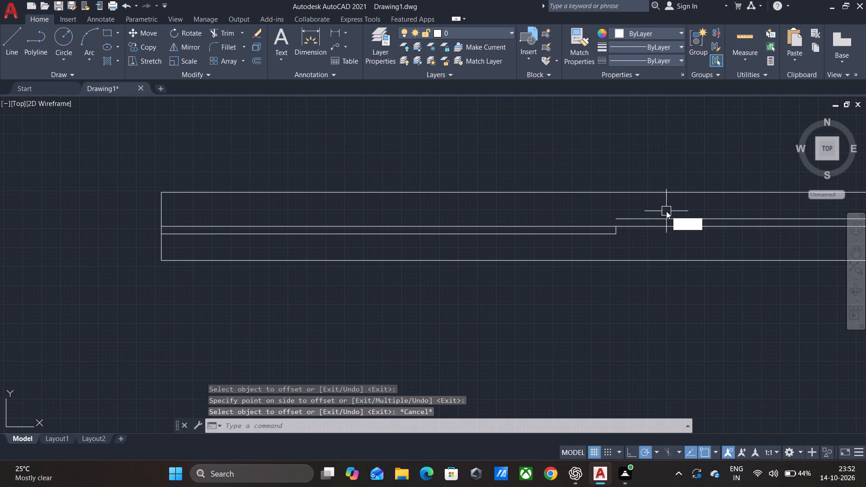
{"action": "key", "text": "Return"}
{"action": "left_click", "coordinate": [618, 218]}
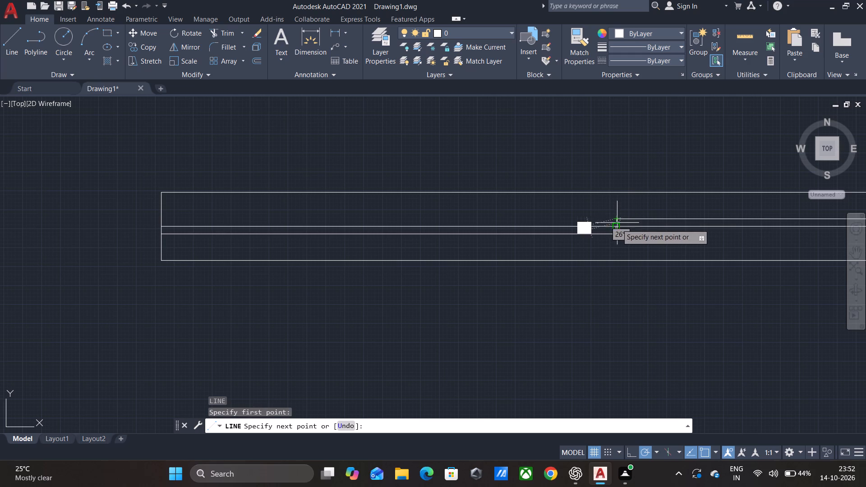
{"action": "left_click", "coordinate": [617, 227]}
{"action": "key", "text": "space"}
Join all the lines of the 10' rectangle and its two inner panels into polylines.
{"action": "scroll", "coordinate": [629, 228], "scroll_direction": "down", "scroll_amount": 1}
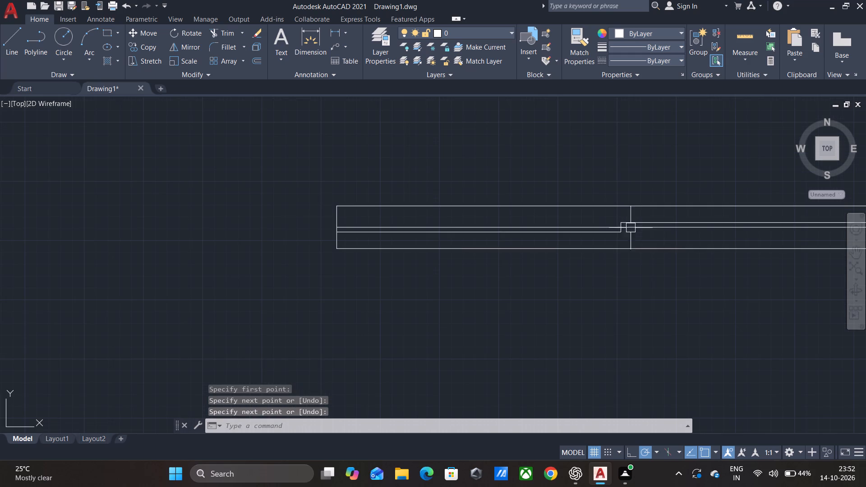
{"action": "scroll", "coordinate": [651, 239], "scroll_direction": "down", "scroll_amount": 1}
{"action": "middle_click_drag", "start_coordinate": [651, 239], "coordinate": [590, 229]}
{"action": "scroll", "coordinate": [593, 228], "scroll_direction": "down", "scroll_amount": 1}
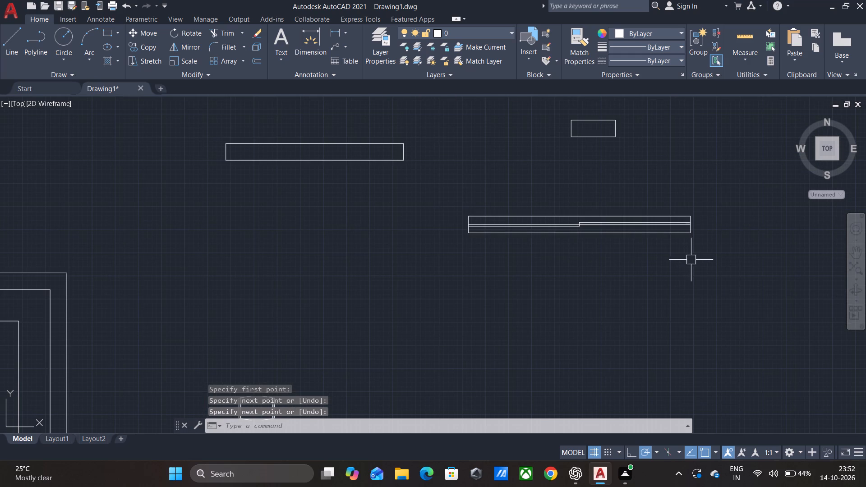
{"action": "left_click", "coordinate": [716, 246]}
{"action": "left_click", "coordinate": [452, 197]}
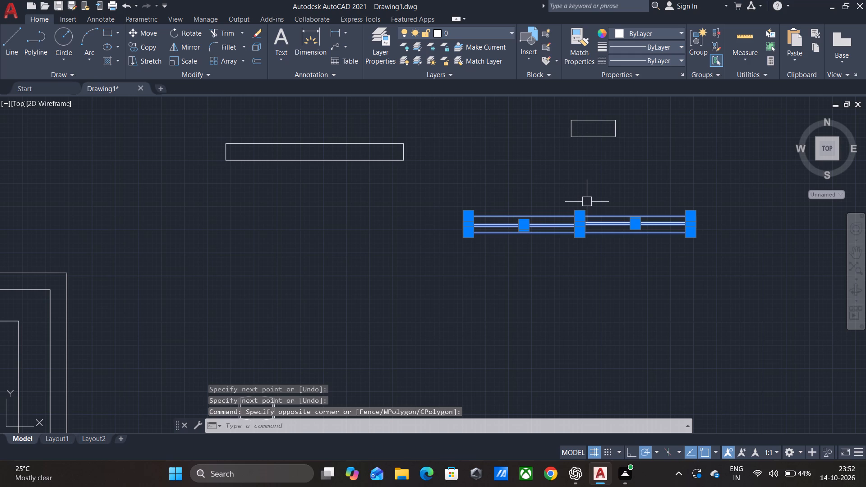
{"action": "key", "text": "j"}
{"action": "key", "text": "Return"}
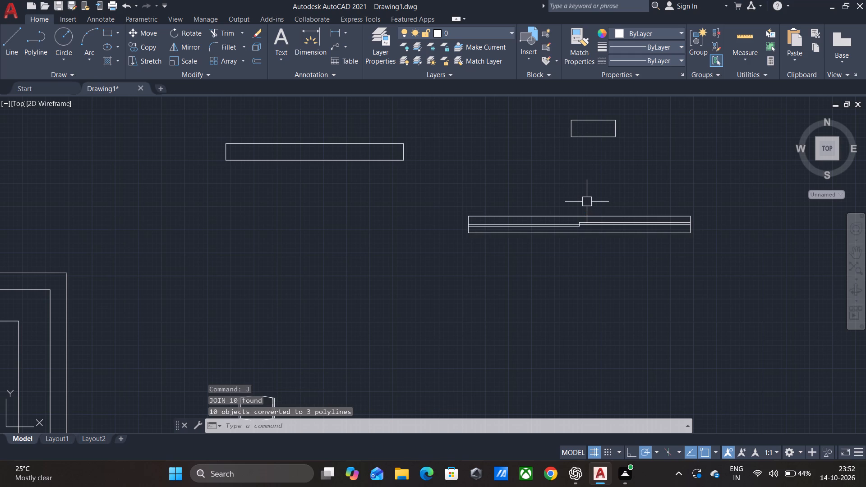
Join the lines of the whole restaurant plan, including walls and furniture, into polylines.
{"action": "scroll", "coordinate": [500, 207], "scroll_direction": "down", "scroll_amount": 2}
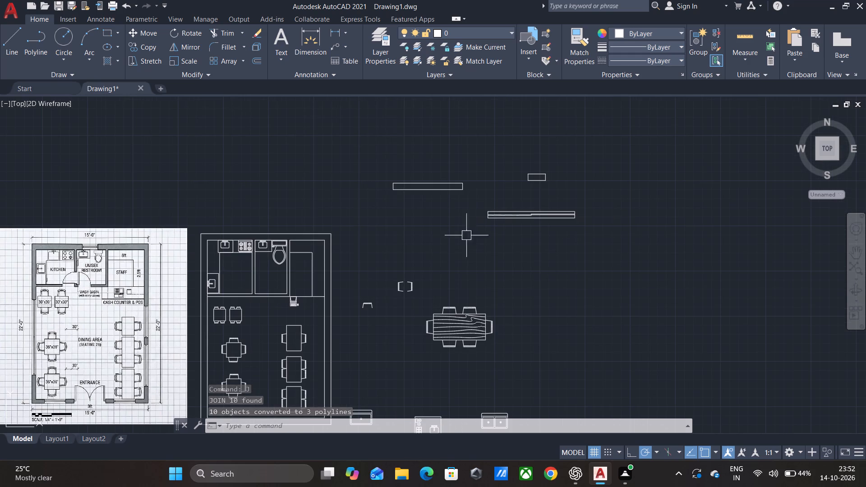
{"action": "middle_click_drag", "start_coordinate": [429, 253], "coordinate": [493, 189]}
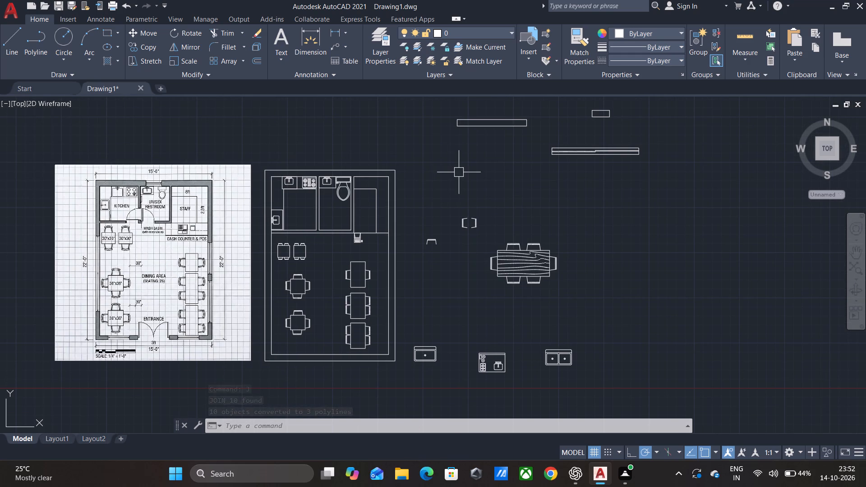
{"action": "left_click_drag", "start_coordinate": [458, 172], "coordinate": [447, 170]}
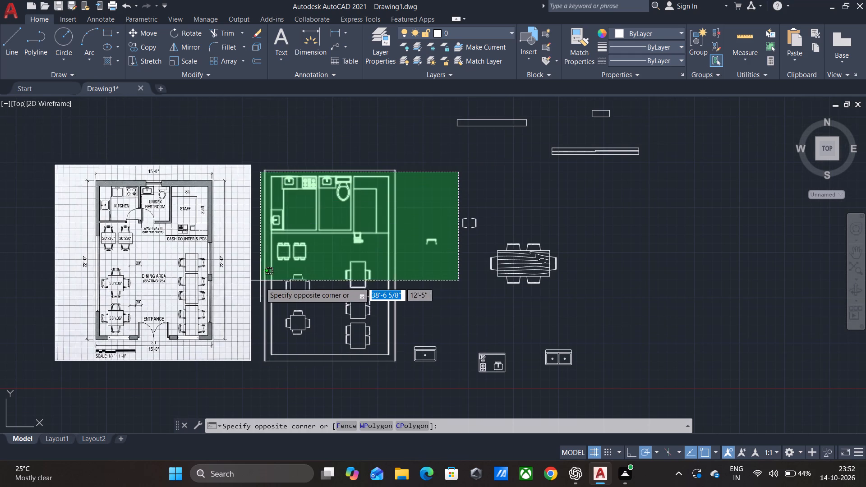
{"action": "key", "text": "Escape"}
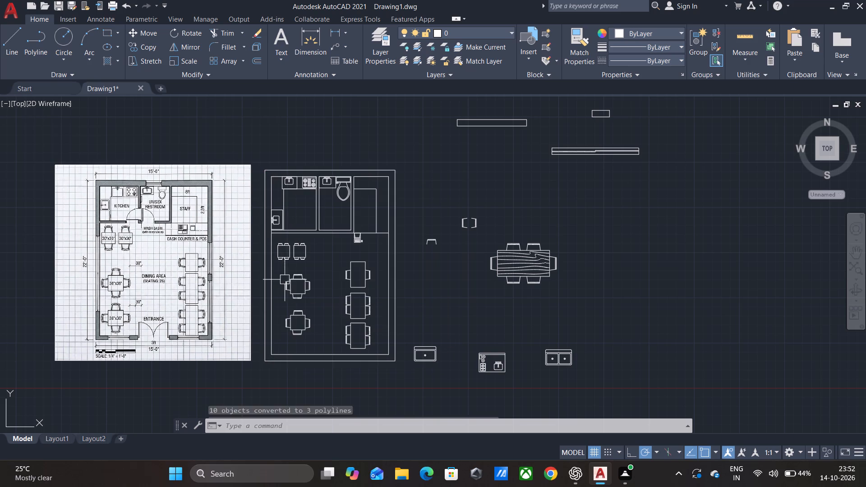
{"action": "left_click", "coordinate": [400, 368]}
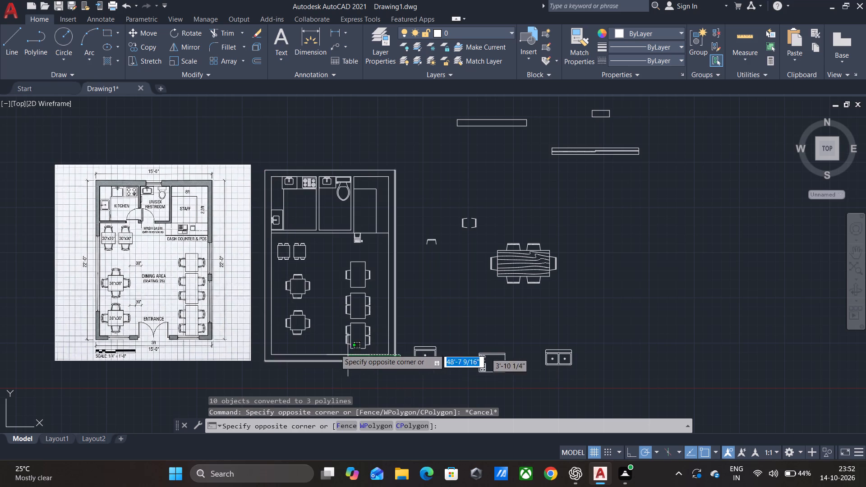
{"action": "left_click", "coordinate": [261, 156]}
{"action": "key", "text": "j"}
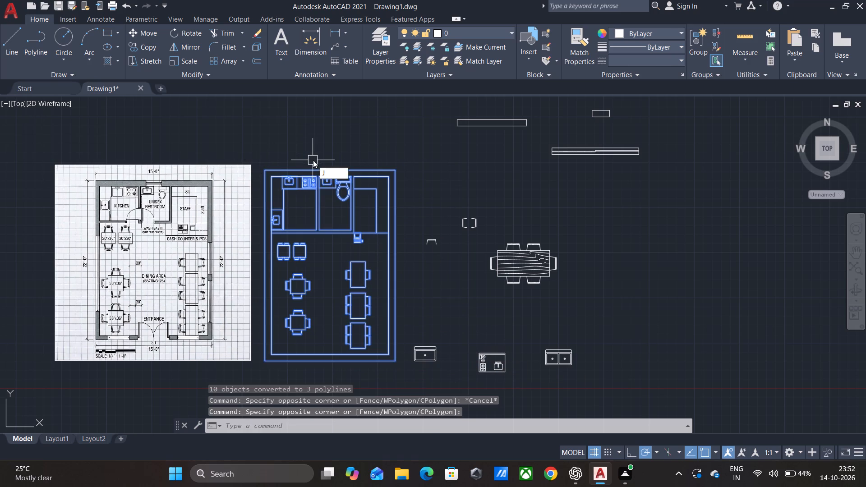
{"action": "key", "text": "Return"}
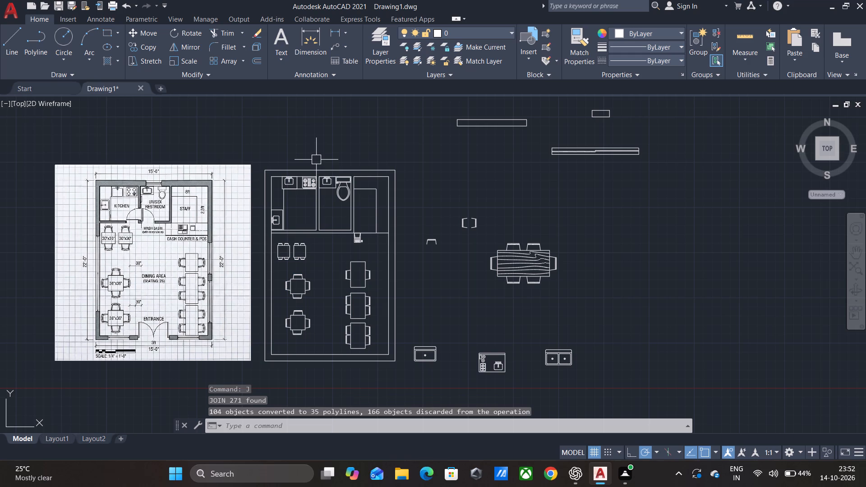
Rotate the 10' sliding window piece to 270° about its lower-left corner so it stands vertical.
{"action": "left_click", "coordinate": [670, 171]}
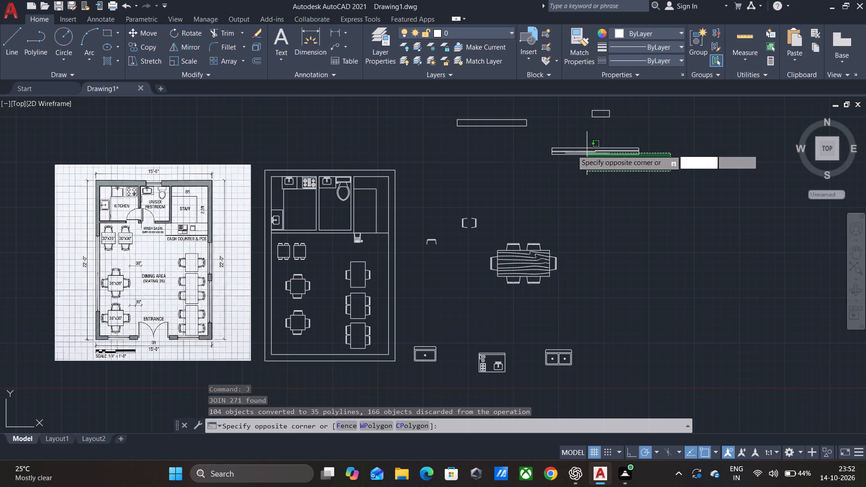
{"action": "left_click", "coordinate": [531, 137]}
{"action": "key", "text": "m"}
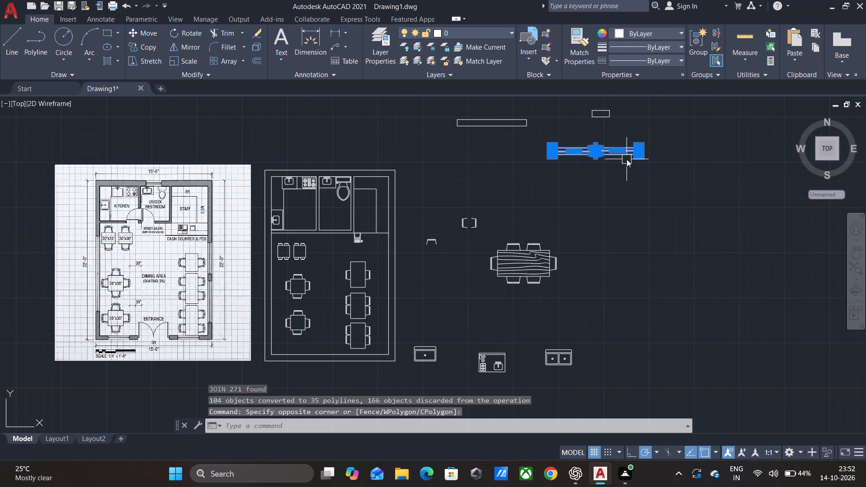
{"action": "key", "text": "BackSpace"}
{"action": "key", "text": "r"}
{"action": "left_click", "coordinate": [654, 223]}
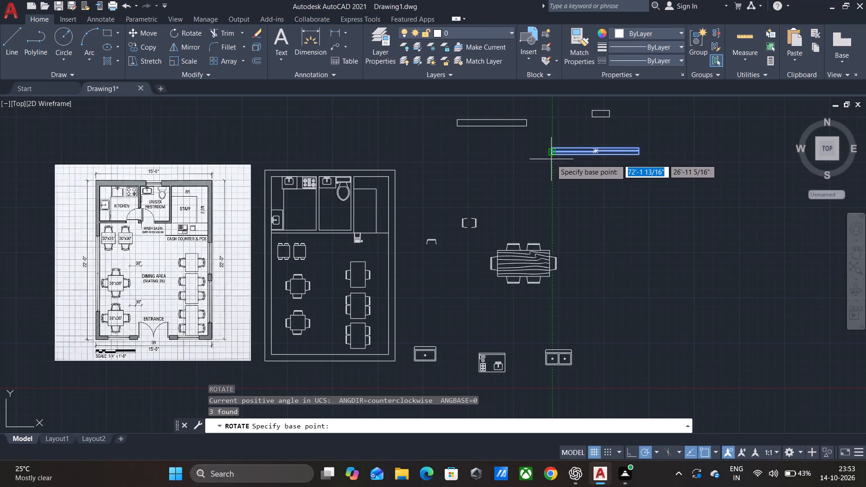
{"action": "scroll", "coordinate": [551, 160], "scroll_direction": "up", "scroll_amount": 2}
{"action": "left_click", "coordinate": [547, 144]}
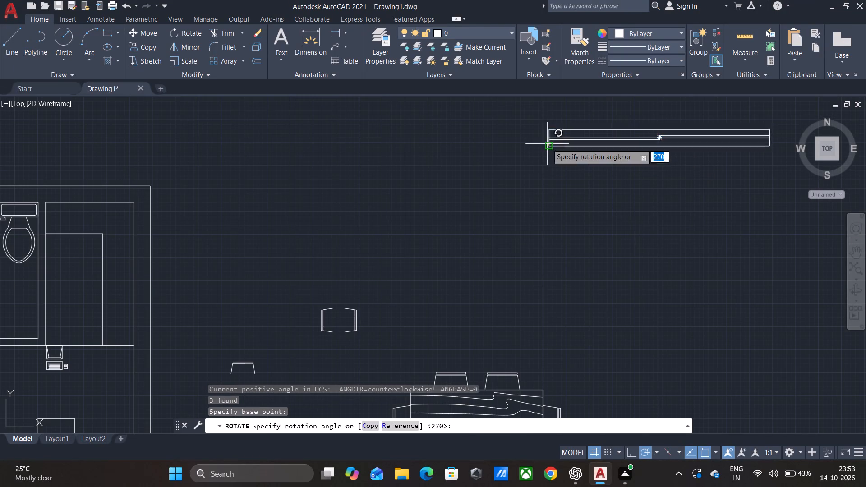
{"action": "left_click", "coordinate": [545, 202]}
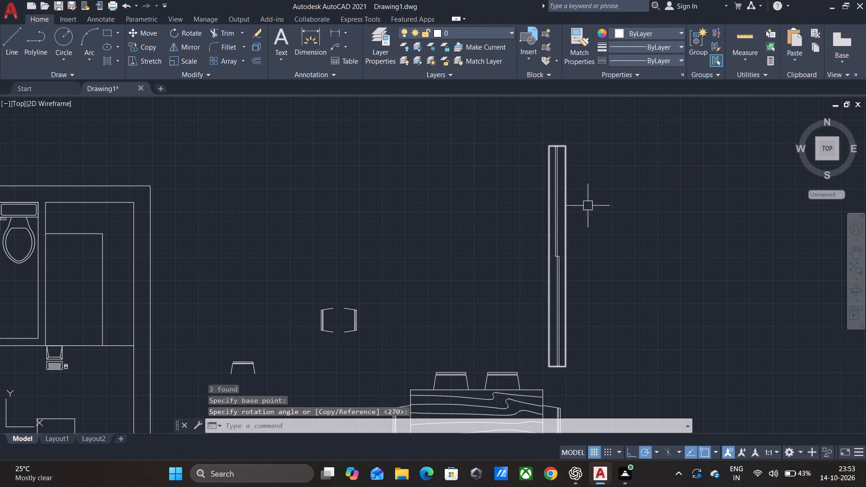
{"action": "key", "text": "Escape"}
Copy the vertical 10' window by its top-left corner onto the plan's left outer wall beside the dining area.
{"action": "left_click", "coordinate": [617, 360]}
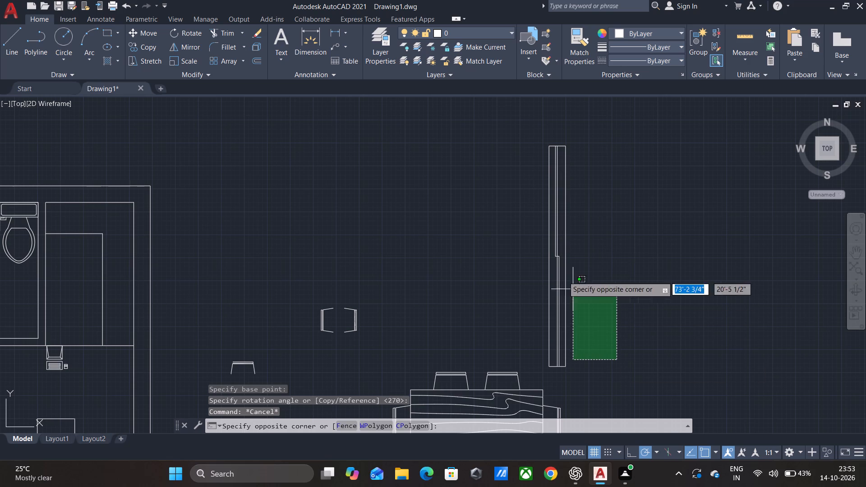
{"action": "left_click", "coordinate": [487, 138]}
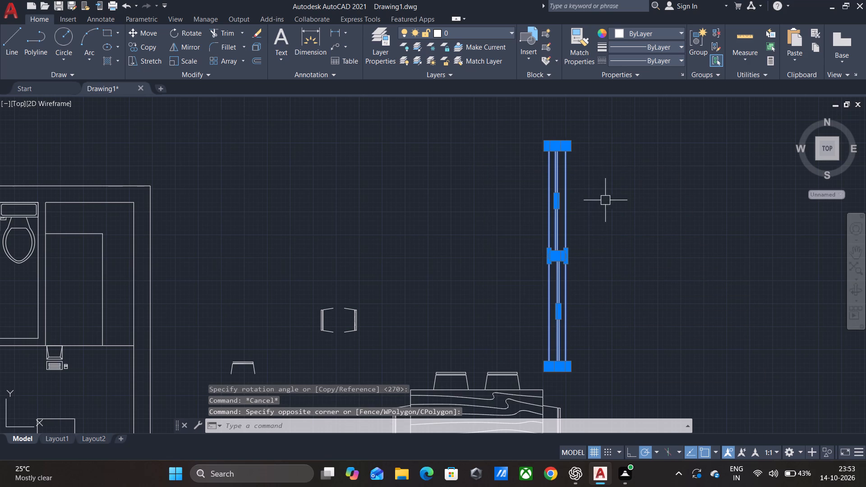
{"action": "key", "text": "c"}
{"action": "left_click", "coordinate": [632, 240]}
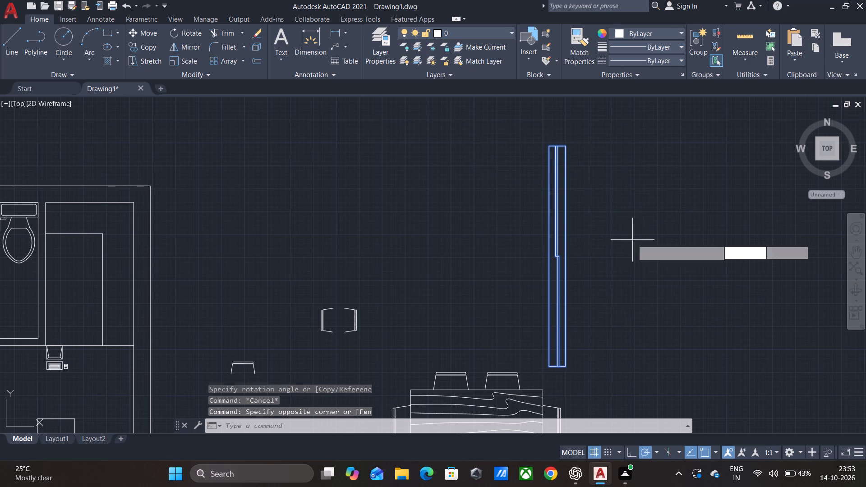
{"action": "left_click", "coordinate": [549, 147]}
{"action": "scroll", "coordinate": [553, 145], "scroll_direction": "down", "scroll_amount": 3}
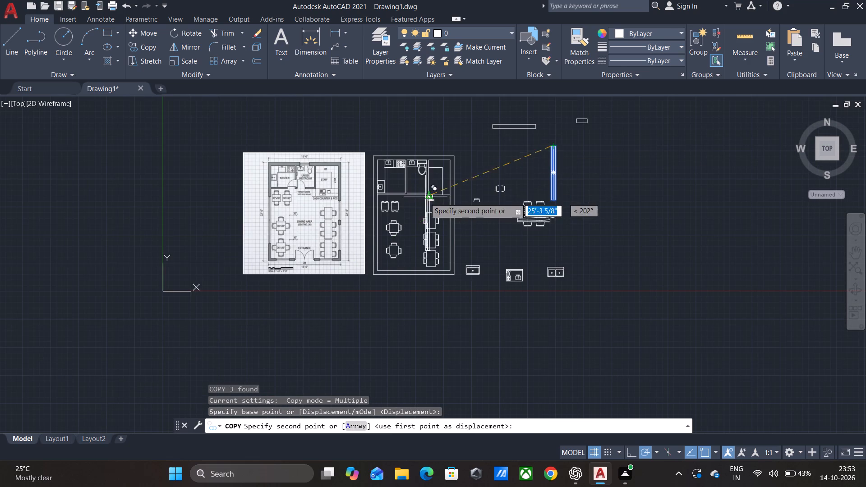
{"action": "scroll", "coordinate": [385, 218], "scroll_direction": "up", "scroll_amount": 2}
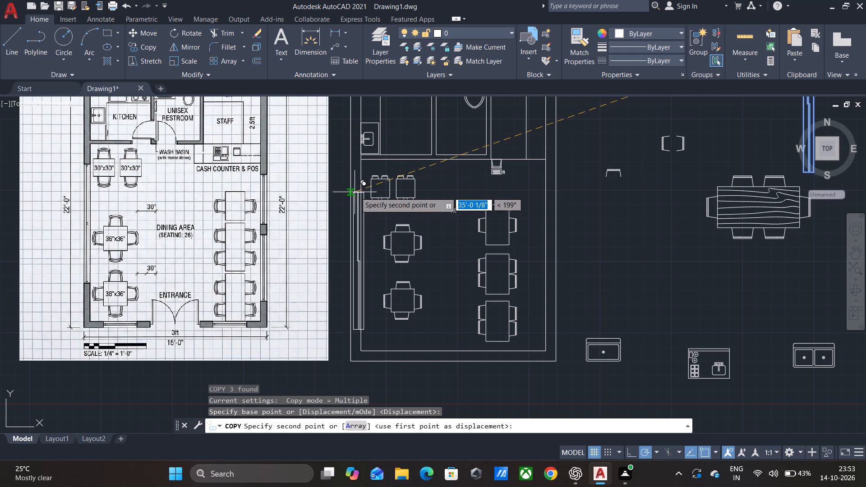
{"action": "left_click", "coordinate": [352, 192]}
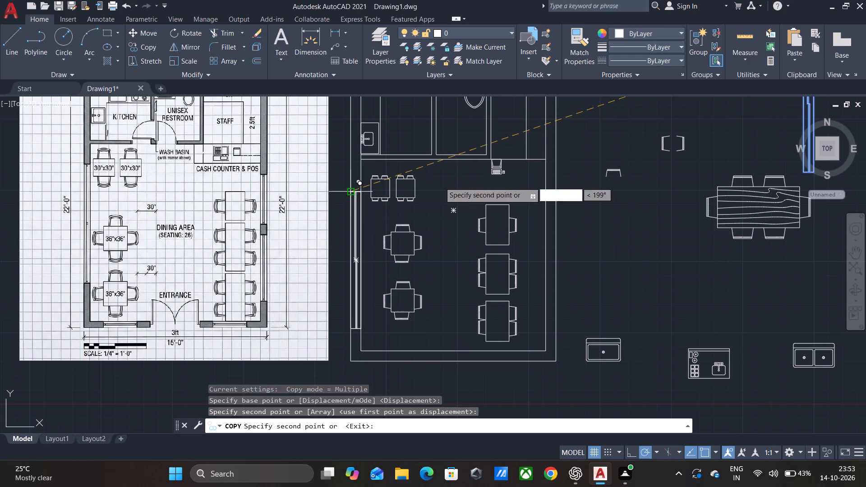
{"action": "key", "text": "Escape"}
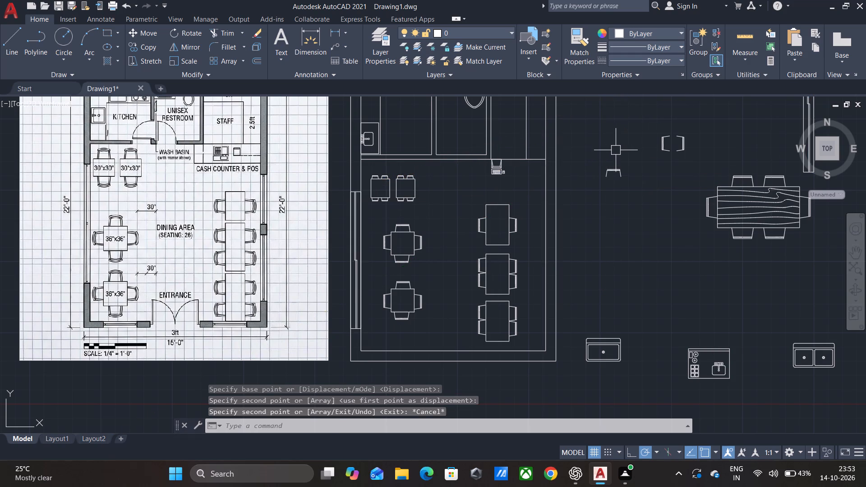
Draw a horizontal centre line across the small window rectangle between the midpoints of its short sides.
{"action": "scroll", "coordinate": [617, 150], "scroll_direction": "down", "scroll_amount": 1}
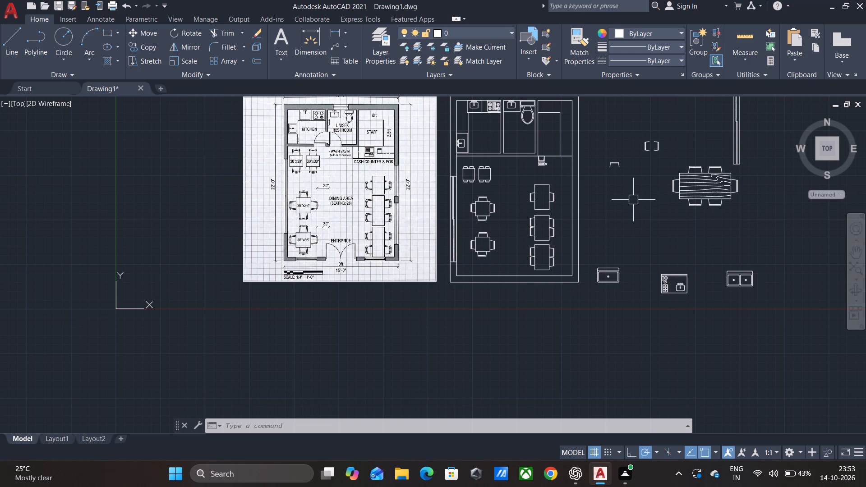
{"action": "middle_click_drag", "start_coordinate": [634, 198], "coordinate": [581, 301]}
{"action": "scroll", "coordinate": [737, 151], "scroll_direction": "up", "scroll_amount": 1}
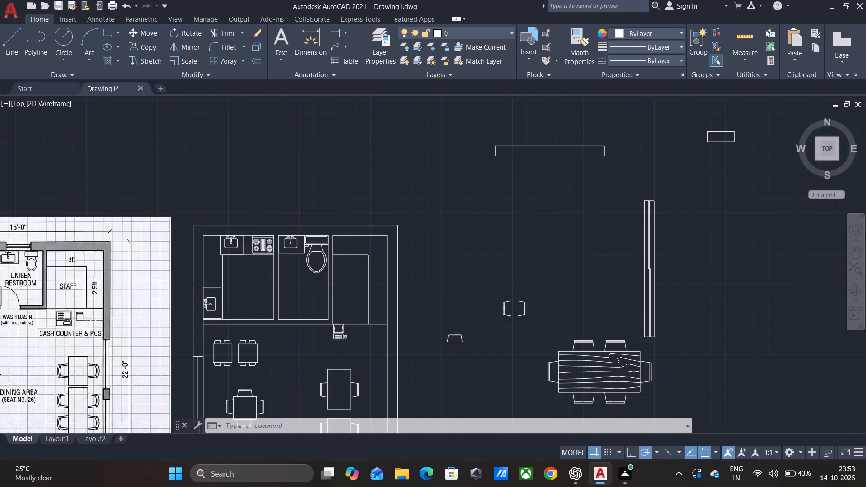
{"action": "scroll", "coordinate": [737, 151], "scroll_direction": "up", "scroll_amount": 1}
{"action": "key", "text": "l"}
{"action": "key", "text": "Return"}
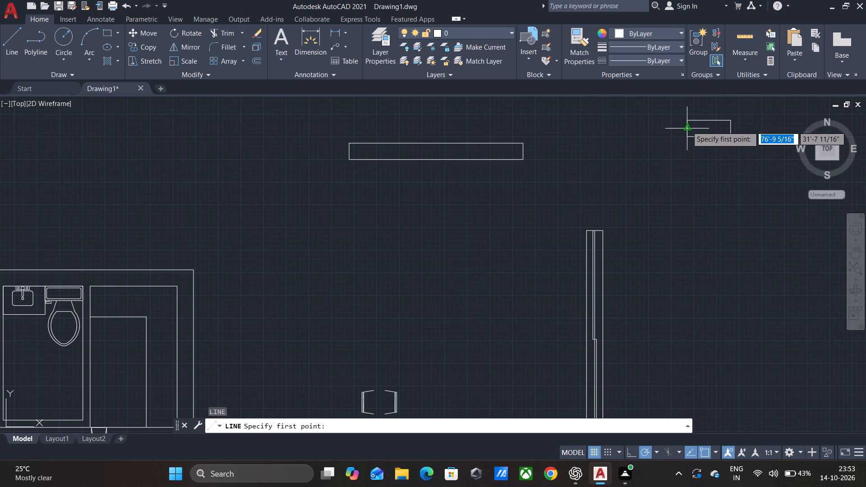
{"action": "left_click", "coordinate": [687, 126]}
{"action": "left_click", "coordinate": [728, 129]}
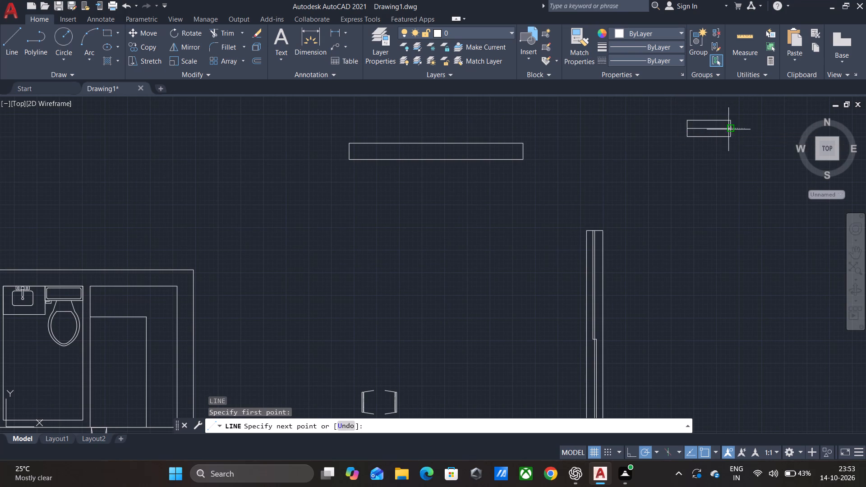
{"action": "key", "text": "space"}
Offset the small window's centre line 1" to both sides, above and below it.
{"action": "key", "text": "o"}
{"action": "key", "text": "Return"}
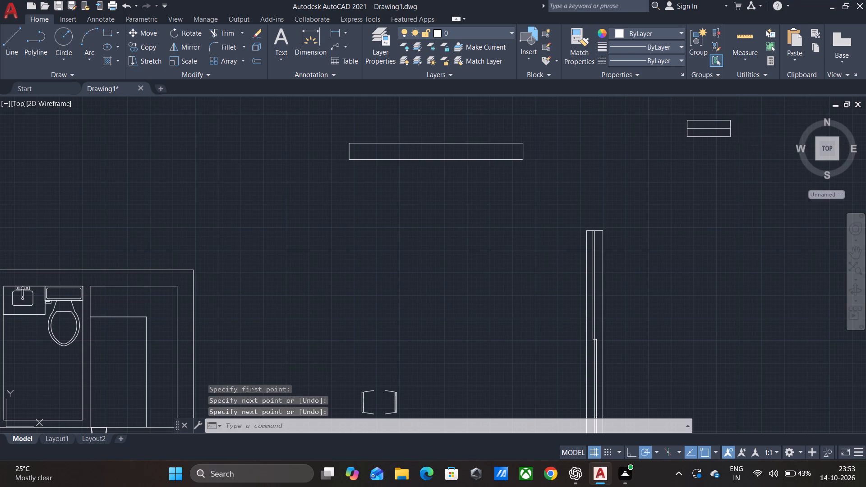
{"action": "key", "text": "Return"}
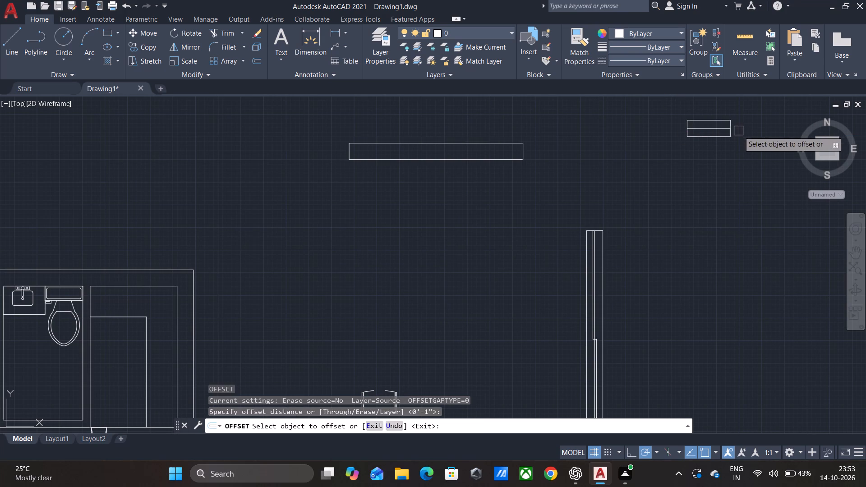
{"action": "left_click", "coordinate": [709, 129]}
{"action": "left_click", "coordinate": [705, 117]}
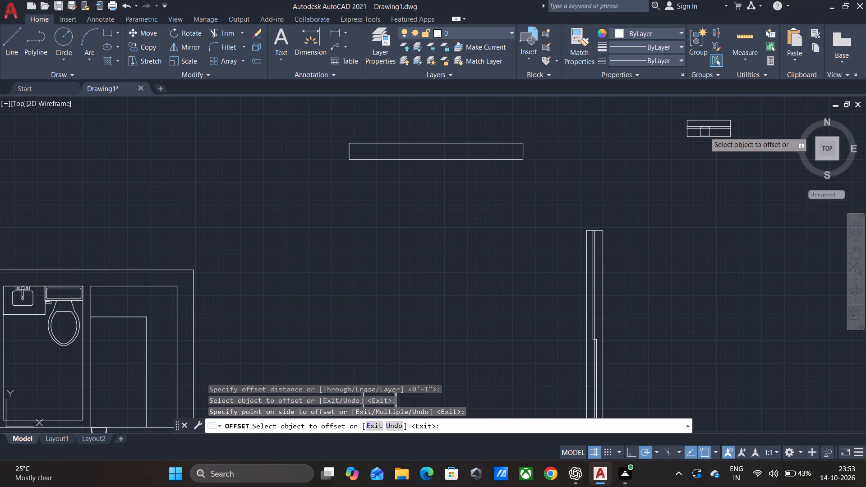
{"action": "left_click", "coordinate": [705, 132]}
{"action": "left_click", "coordinate": [706, 139]}
{"action": "key", "text": "Escape"}
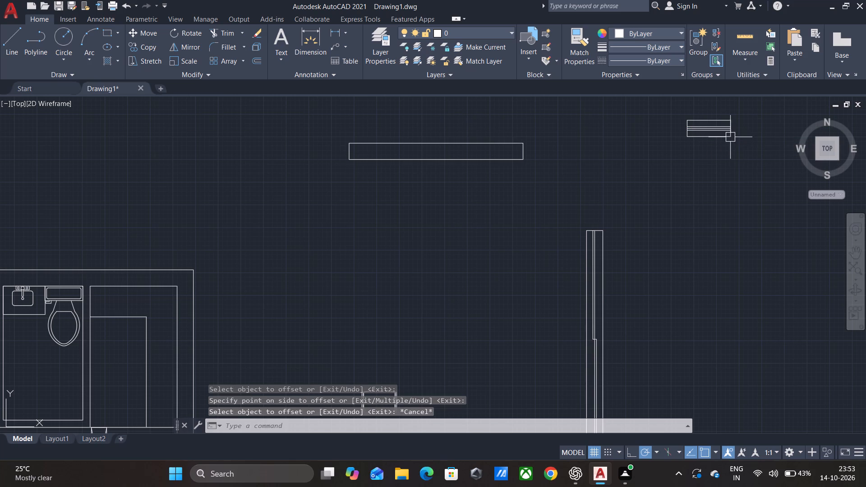
Move the small window by its top-right corner into the plan's top outer wall above the restroom's wash basin.
{"action": "left_click", "coordinate": [744, 146]}
{"action": "left_click", "coordinate": [679, 112]}
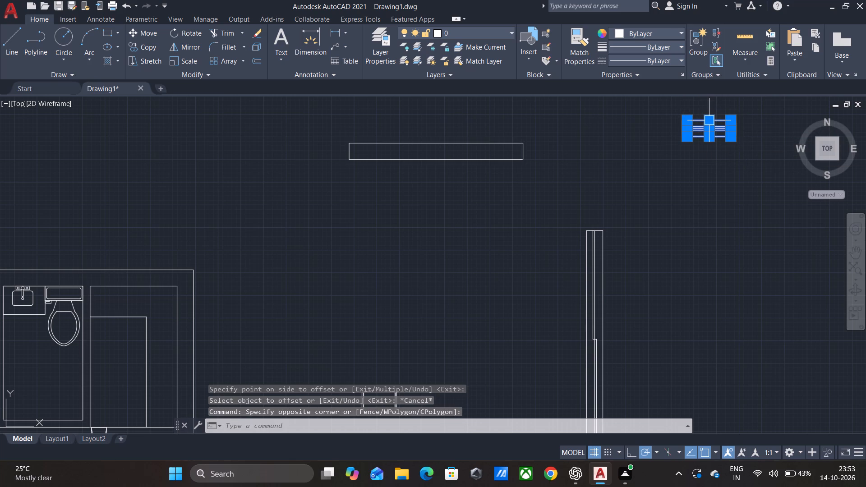
{"action": "key", "text": "m"}
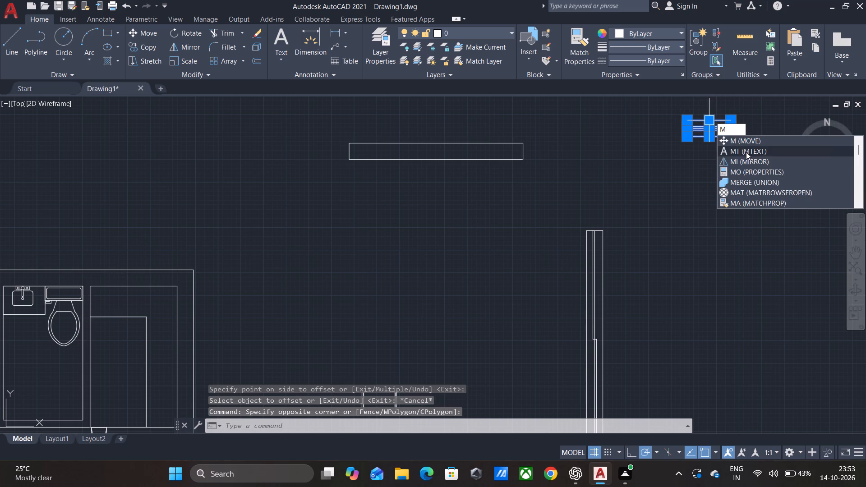
{"action": "left_click", "coordinate": [741, 144]}
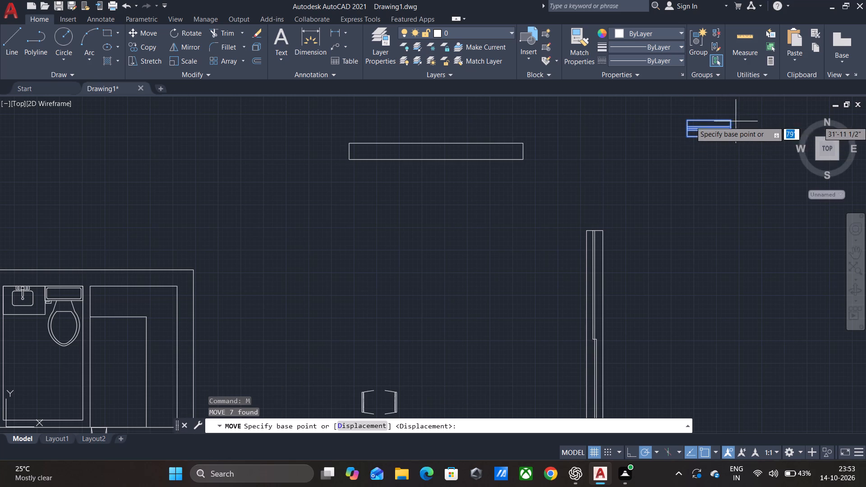
{"action": "left_click", "coordinate": [731, 120]}
{"action": "scroll", "coordinate": [731, 120], "scroll_direction": "down", "scroll_amount": 3}
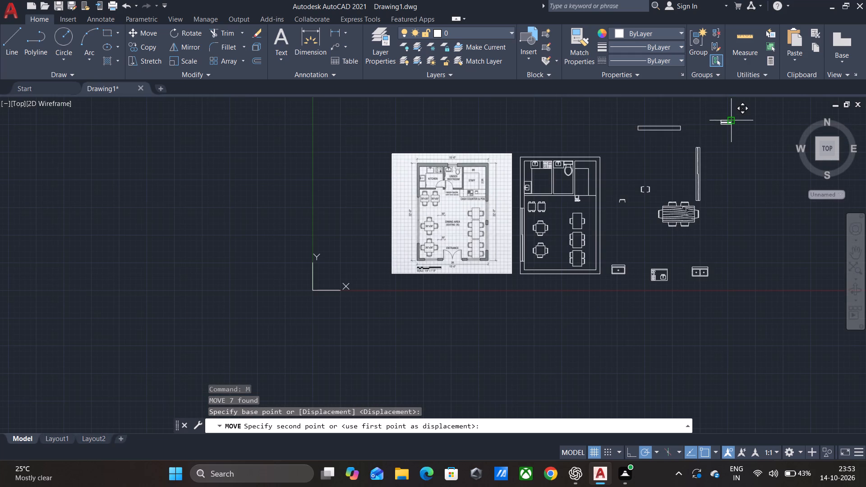
{"action": "scroll", "coordinate": [550, 154], "scroll_direction": "up", "scroll_amount": 3}
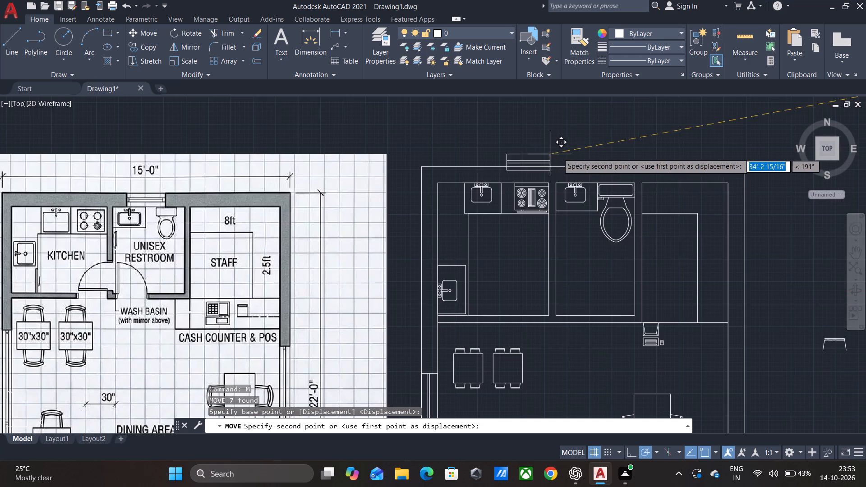
{"action": "left_click", "coordinate": [610, 168]}
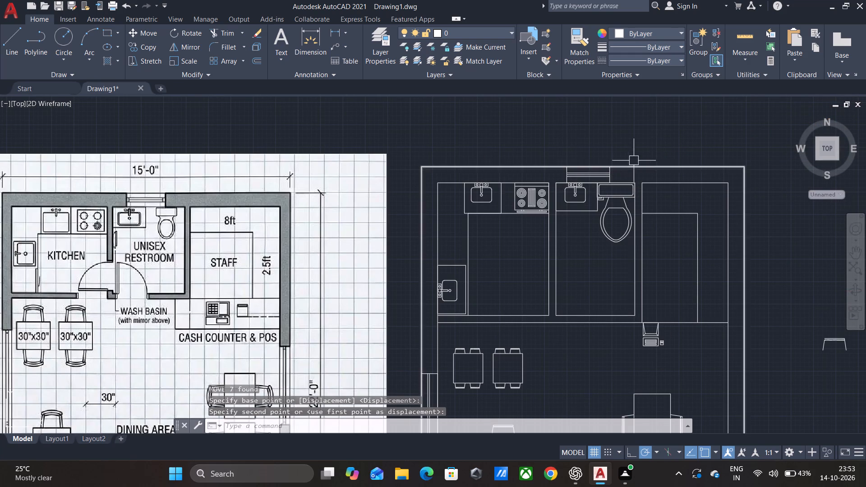
{"action": "key", "text": "Escape"}
{"action": "scroll", "coordinate": [667, 129], "scroll_direction": "down", "scroll_amount": 1}
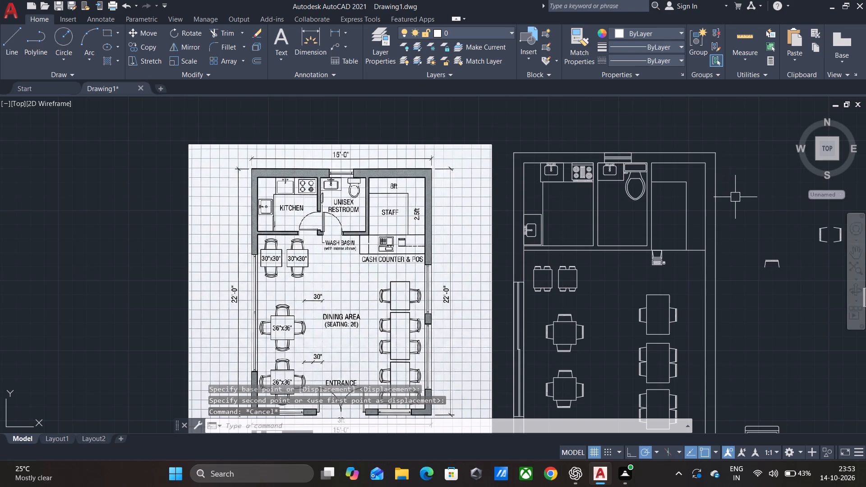
Draw a horizontal centre line through the long horizontal window rectangle above the loose furniture, starting at its left side's midpoint and running past its right side.
{"action": "middle_click_drag", "start_coordinate": [735, 197], "coordinate": [720, 164]}
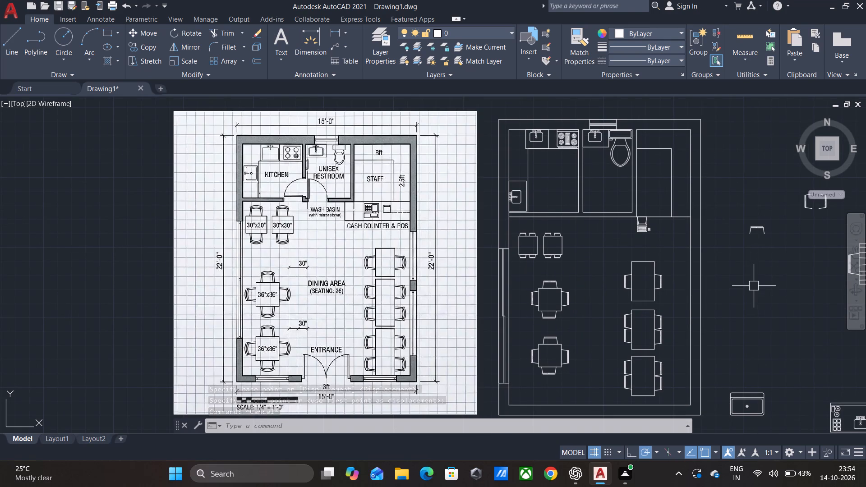
{"action": "middle_click_drag", "start_coordinate": [754, 287], "coordinate": [695, 302]}
{"action": "scroll", "coordinate": [695, 302], "scroll_direction": "down", "scroll_amount": 2}
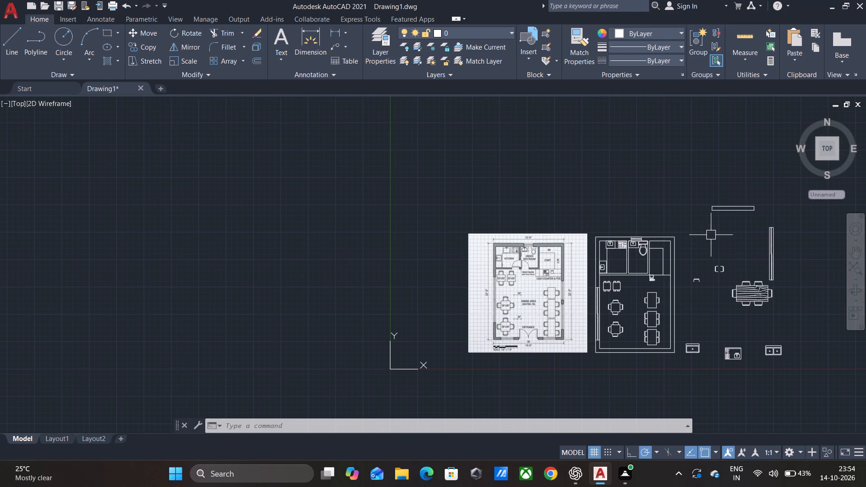
{"action": "scroll", "coordinate": [734, 217], "scroll_direction": "up", "scroll_amount": 1}
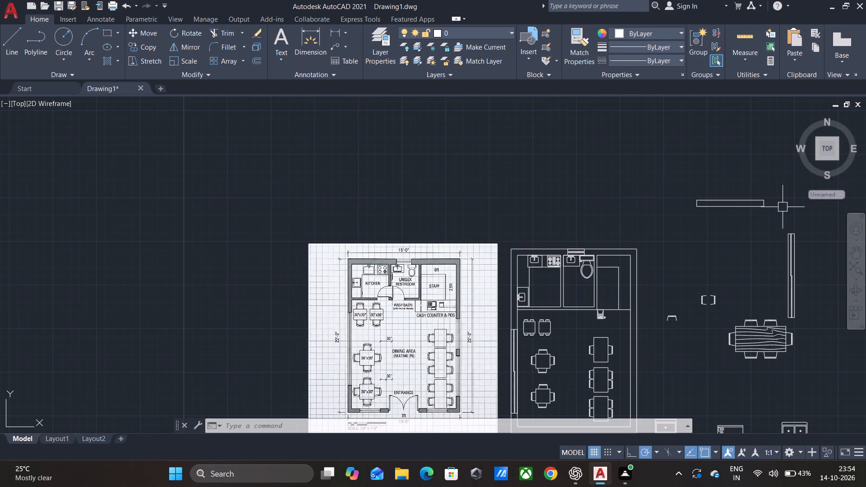
{"action": "scroll", "coordinate": [773, 209], "scroll_direction": "up", "scroll_amount": 3}
{"action": "key", "text": "l"}
{"action": "key", "text": "Return"}
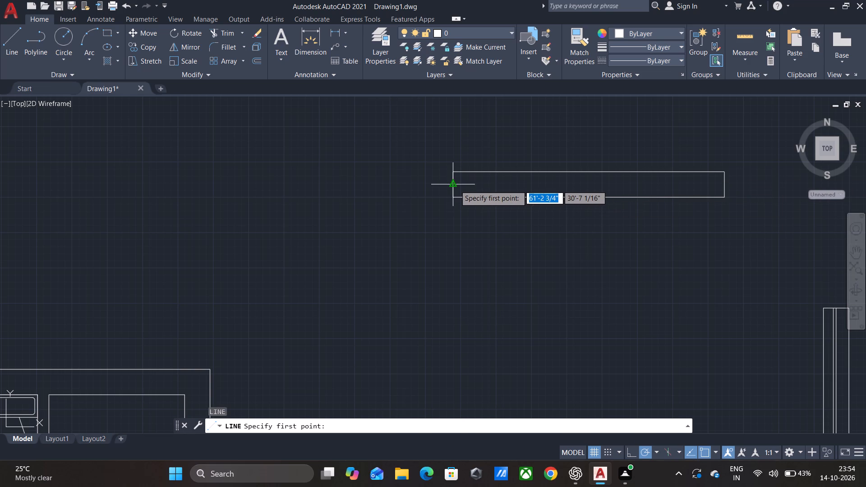
{"action": "left_click", "coordinate": [455, 185]}
{"action": "left_click", "coordinate": [746, 183]}
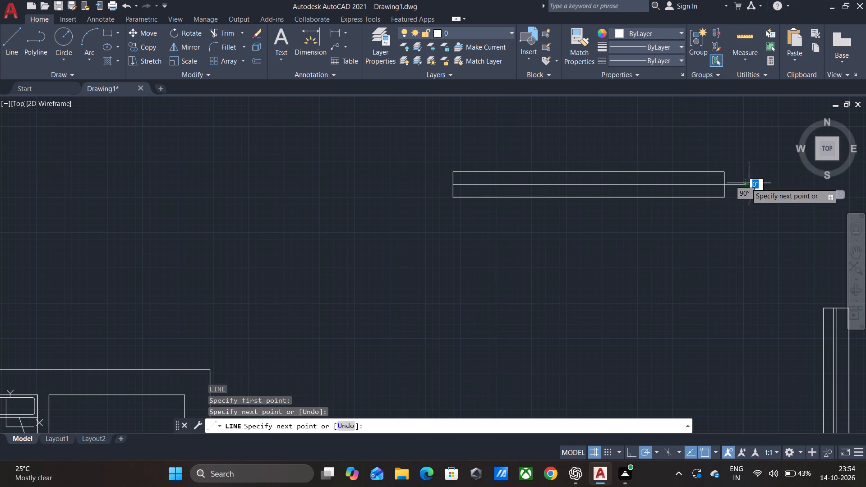
{"action": "key", "text": "Escape"}
Trim the part of the centre line that extends beyond the window rectangle's right side.
{"action": "type", "text": "TR"}
{"action": "key", "text": "Return"}
{"action": "key", "text": "Return"}
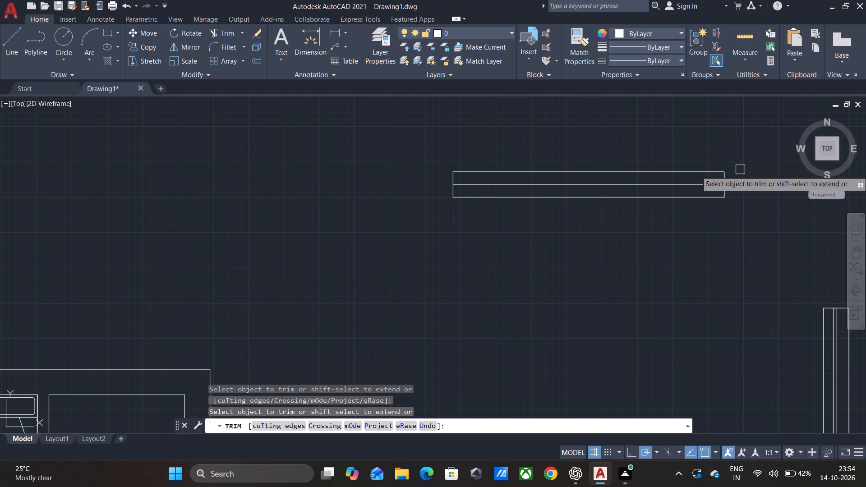
{"action": "left_click", "coordinate": [736, 184]}
Offset the horizontal window's centre line.
{"action": "key", "text": "o"}
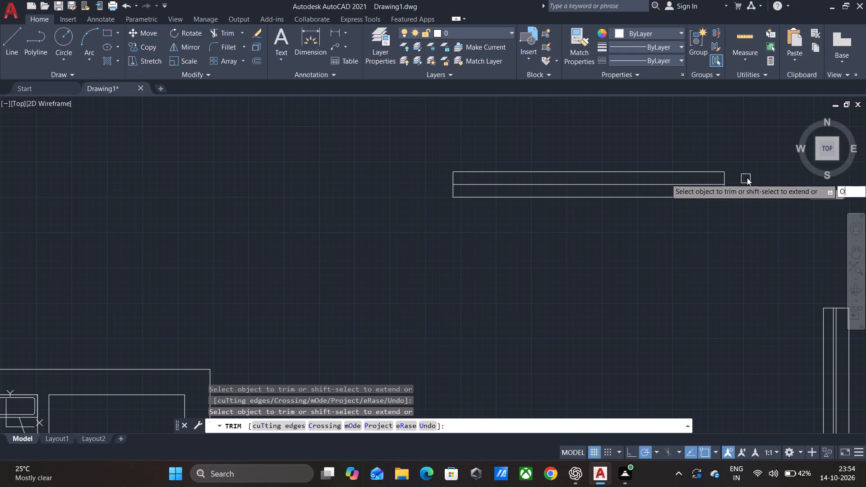
Offset the middle line of the horizontal window symbol by 1" to both its upper and lower sides.
{"action": "key", "text": "BackSpace"}
{"action": "key", "text": "BackSpace"}
{"action": "key", "text": "Escape"}
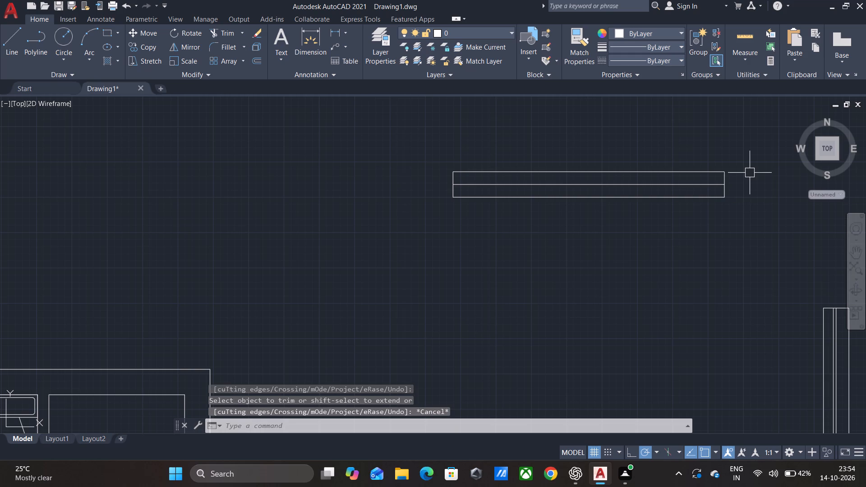
{"action": "key", "text": "o"}
{"action": "key", "text": "Return"}
{"action": "key", "text": "Return"}
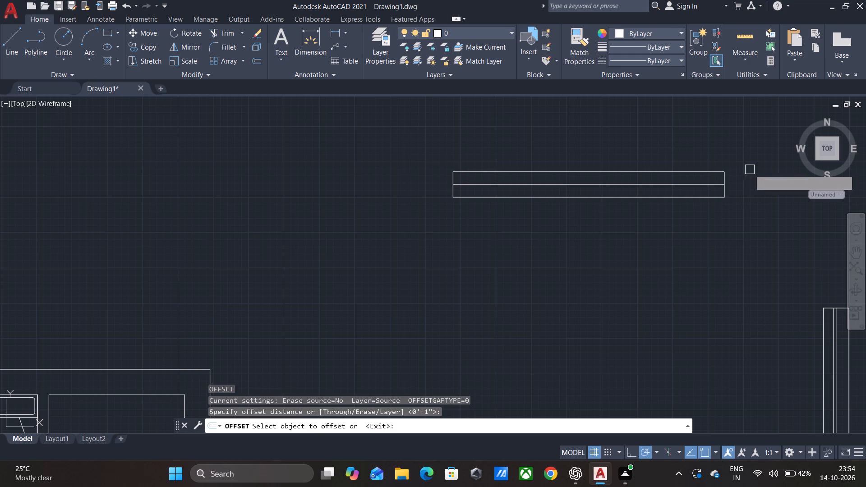
{"action": "left_click", "coordinate": [693, 183]}
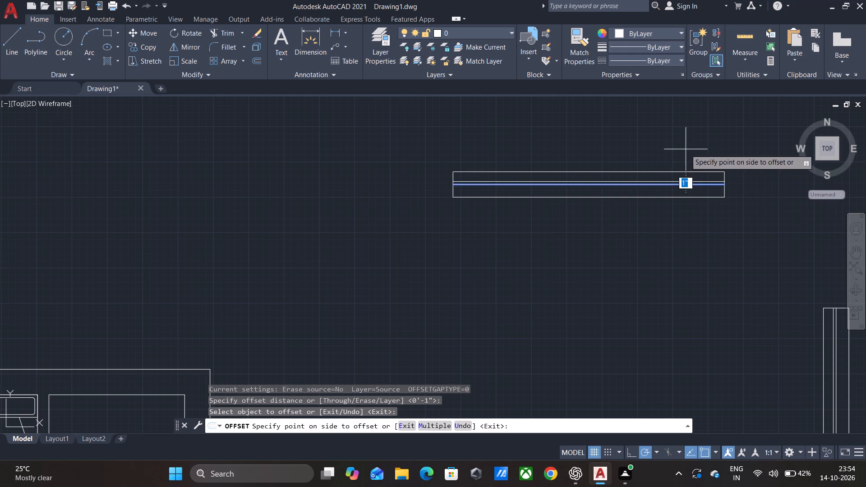
{"action": "left_click", "coordinate": [685, 147]}
{"action": "left_click", "coordinate": [682, 186]}
{"action": "left_click", "coordinate": [686, 196]}
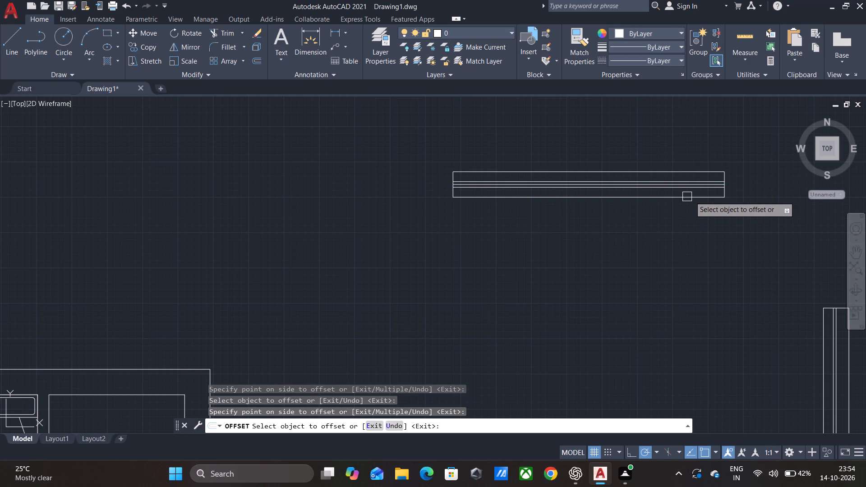
{"action": "key", "text": "Escape"}
Delete the original middle line between the two offset lines of the window symbol.
{"action": "scroll", "coordinate": [726, 188], "scroll_direction": "up", "scroll_amount": 2}
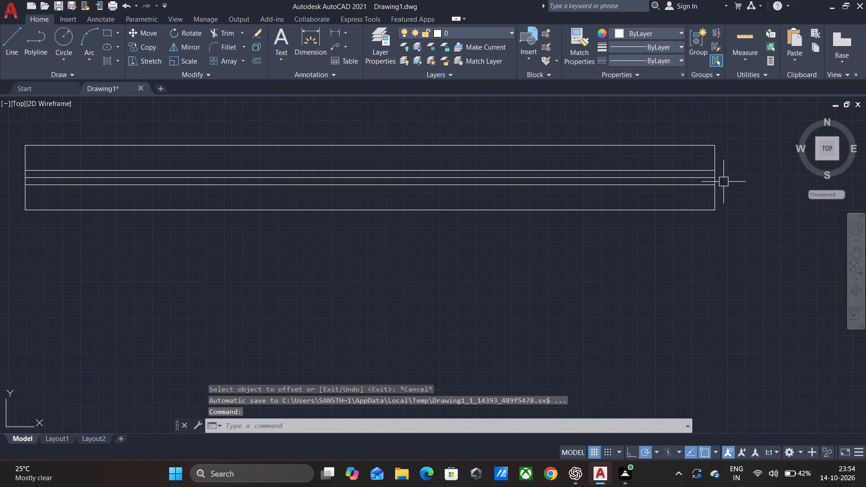
{"action": "left_click", "coordinate": [695, 180]}
{"action": "key", "text": "Escape"}
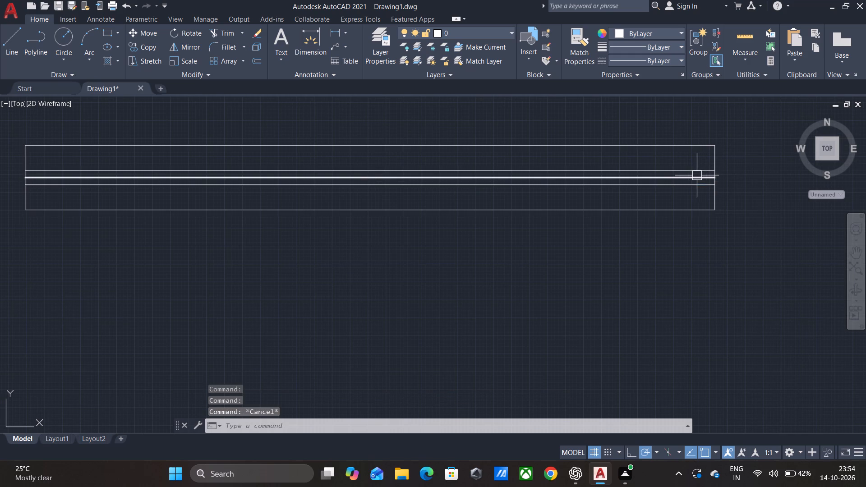
{"action": "left_click", "coordinate": [697, 175]}
{"action": "key", "text": "Delete"}
Join the window symbol's top, bottom and right-end lines, selected by crossing its right end.
{"action": "left_click", "coordinate": [746, 228]}
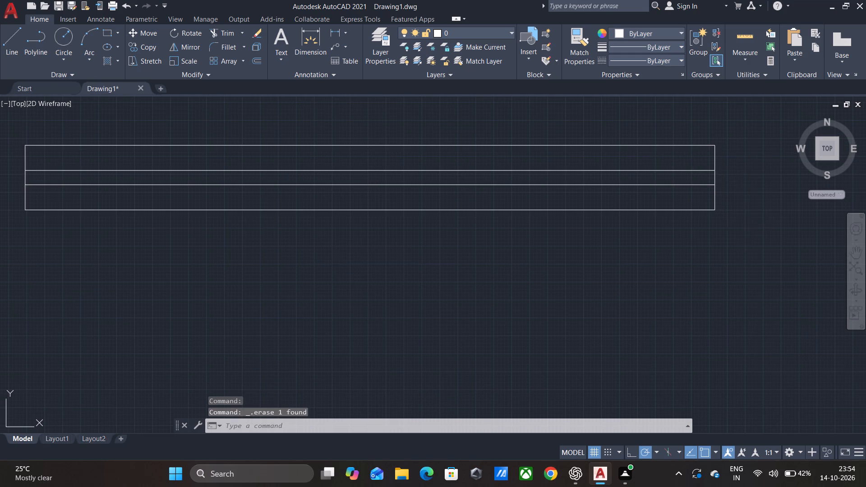
{"action": "left_click", "coordinate": [607, 115]}
{"action": "key", "text": "j"}
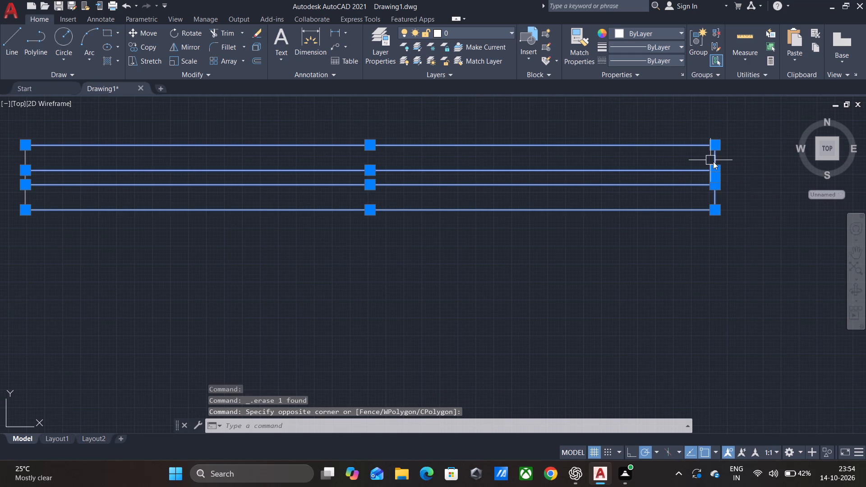
{"action": "key", "text": "Return"}
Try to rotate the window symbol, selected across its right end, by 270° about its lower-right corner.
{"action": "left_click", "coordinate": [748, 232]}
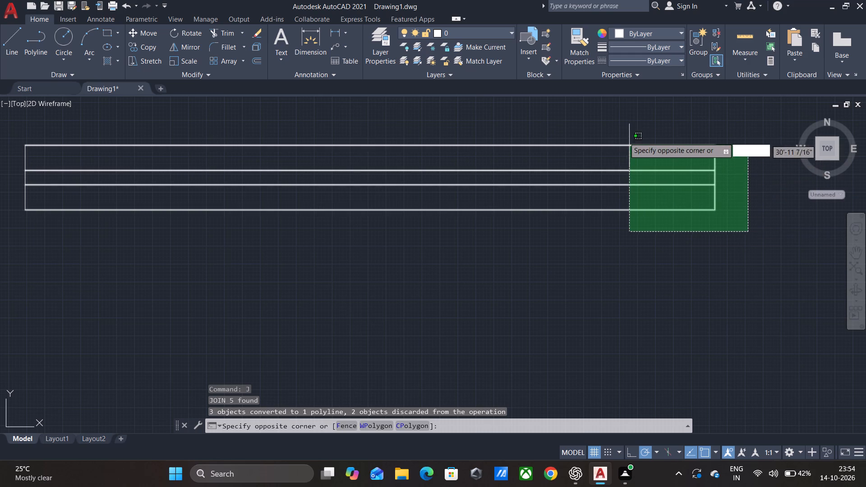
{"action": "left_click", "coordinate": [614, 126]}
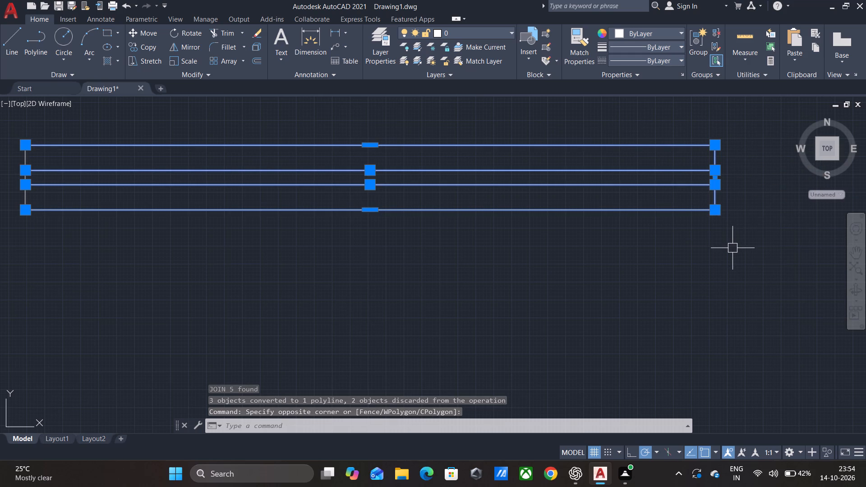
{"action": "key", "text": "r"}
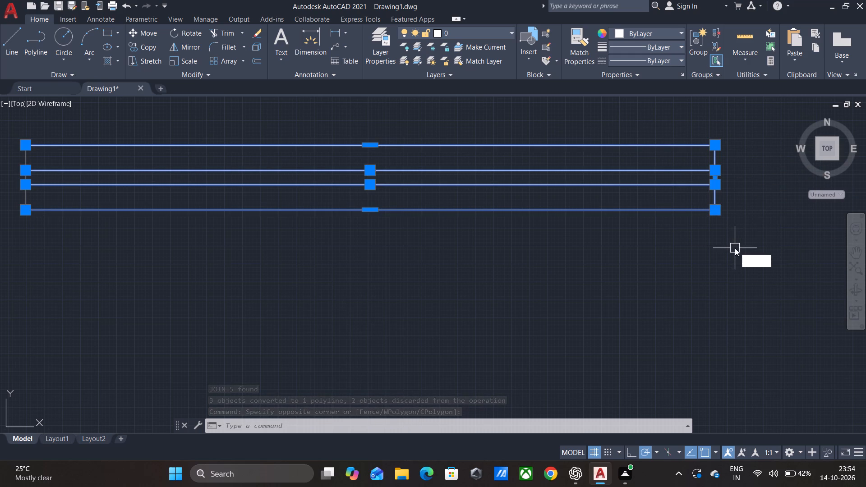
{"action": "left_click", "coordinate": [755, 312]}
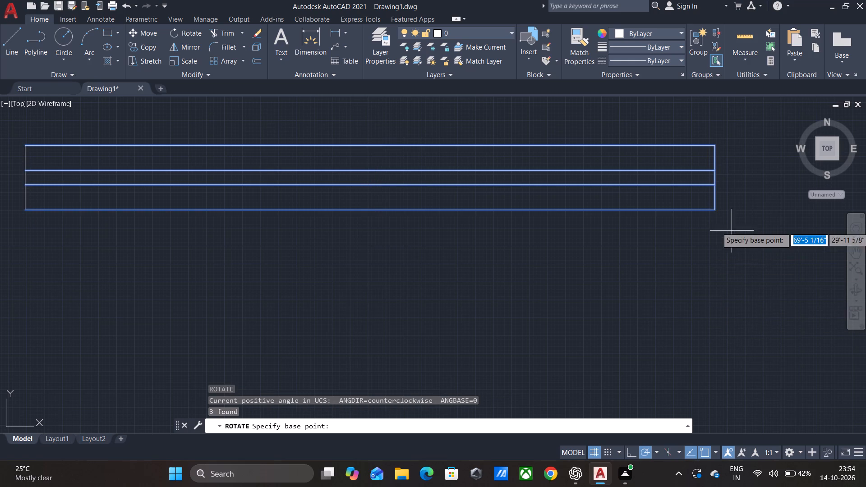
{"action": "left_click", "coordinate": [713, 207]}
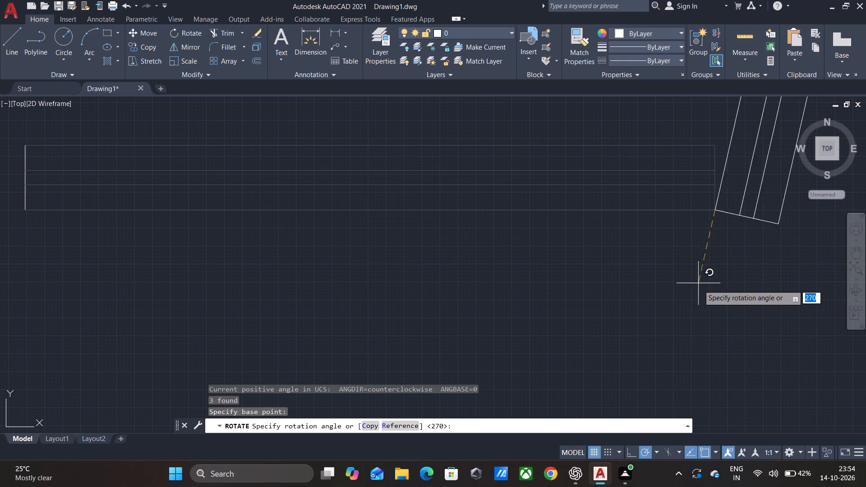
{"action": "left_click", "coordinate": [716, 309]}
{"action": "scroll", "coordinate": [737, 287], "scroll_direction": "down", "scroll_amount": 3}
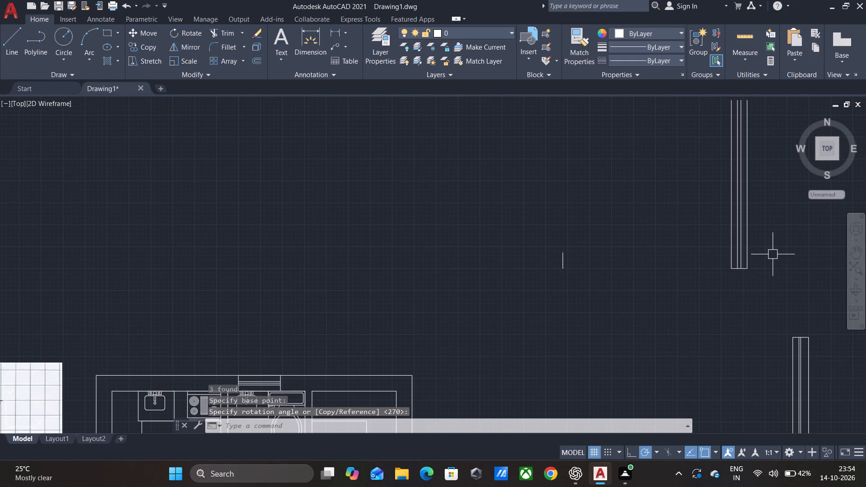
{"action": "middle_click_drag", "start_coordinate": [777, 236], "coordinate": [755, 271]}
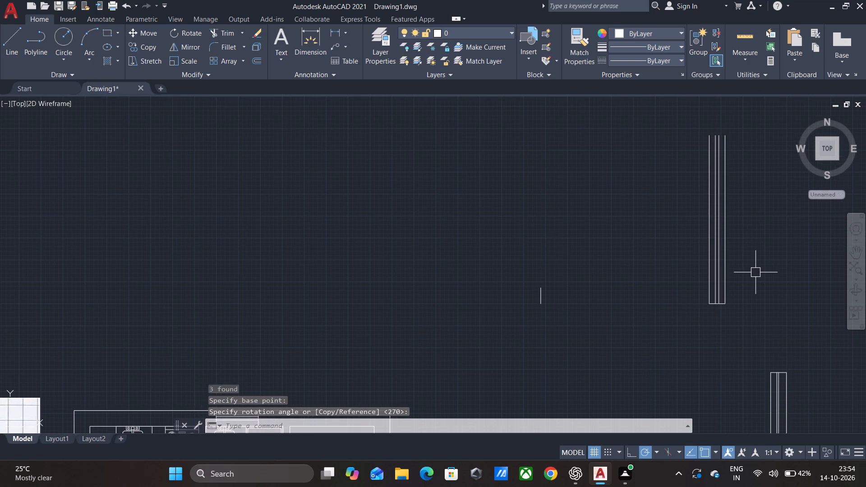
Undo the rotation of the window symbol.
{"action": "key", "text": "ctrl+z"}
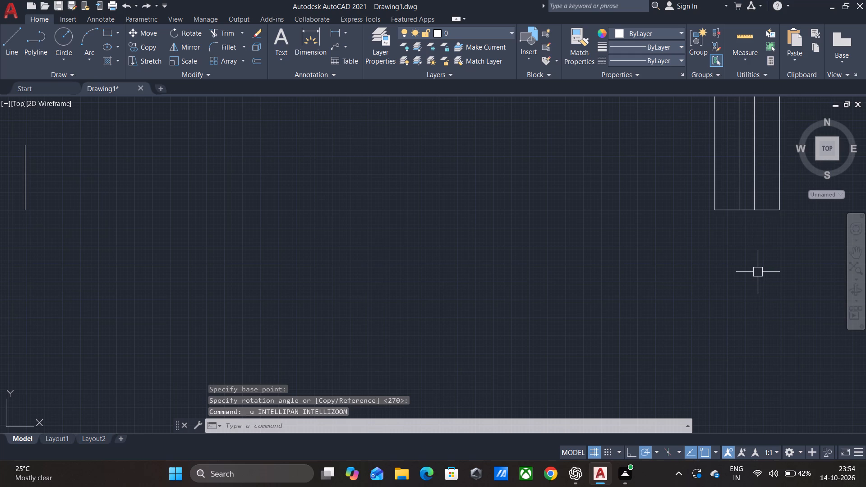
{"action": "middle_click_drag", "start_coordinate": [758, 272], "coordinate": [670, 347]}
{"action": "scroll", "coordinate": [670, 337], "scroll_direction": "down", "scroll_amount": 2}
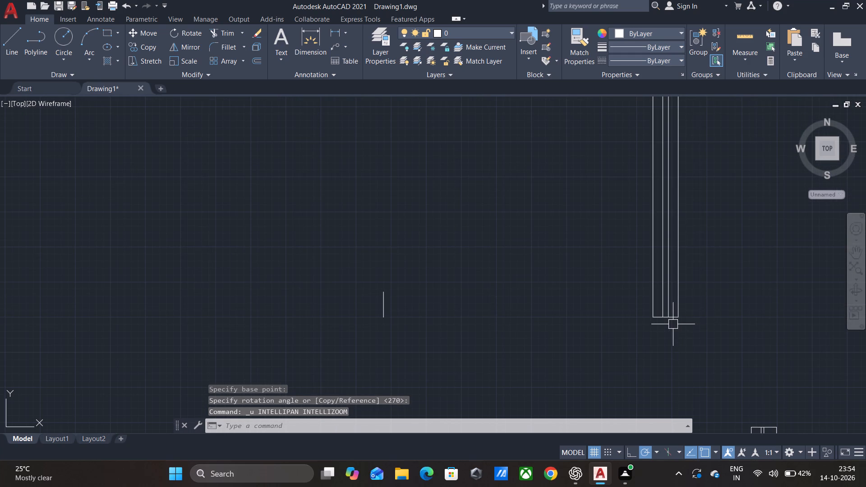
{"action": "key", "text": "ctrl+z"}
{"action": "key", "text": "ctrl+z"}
Join the window symbol's left-end line to the rest of its outline.
{"action": "left_click_drag", "start_coordinate": [728, 286], "coordinate": [728, 280]}
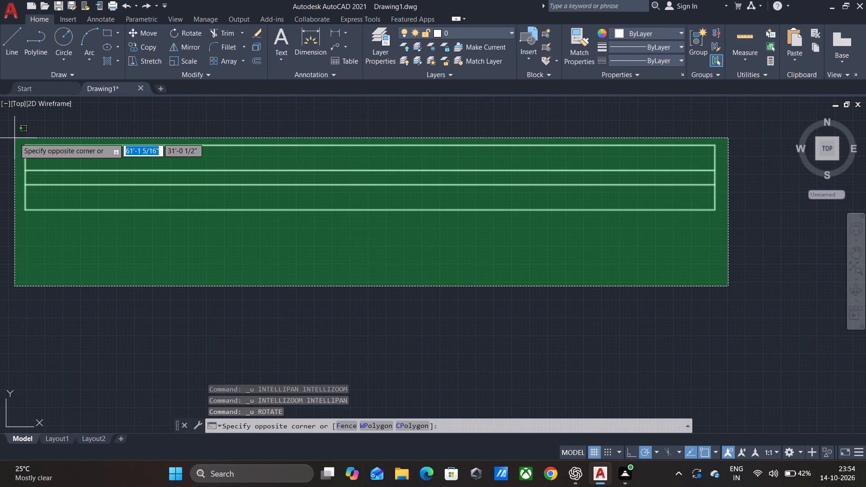
{"action": "left_click", "coordinate": [14, 138]}
{"action": "key", "text": "j"}
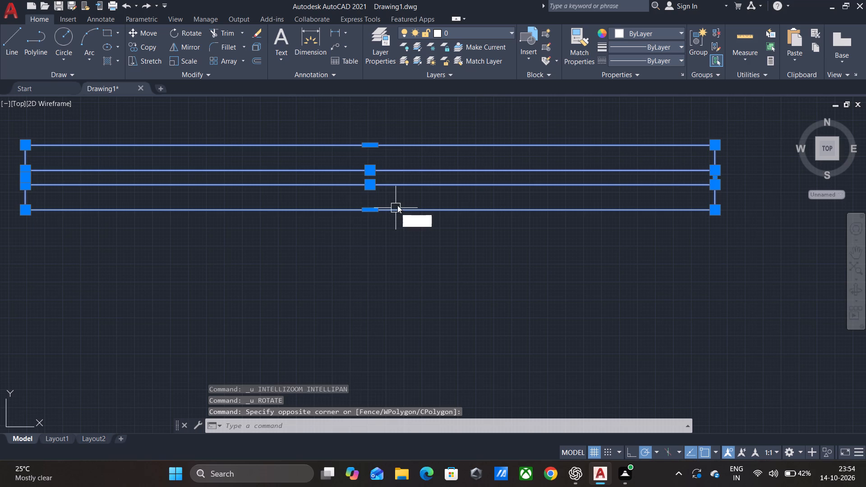
{"action": "key", "text": "Return"}
Rotate the whole window symbol, including both end lines, by 270° about its lower-right corner.
{"action": "left_click", "coordinate": [785, 308]}
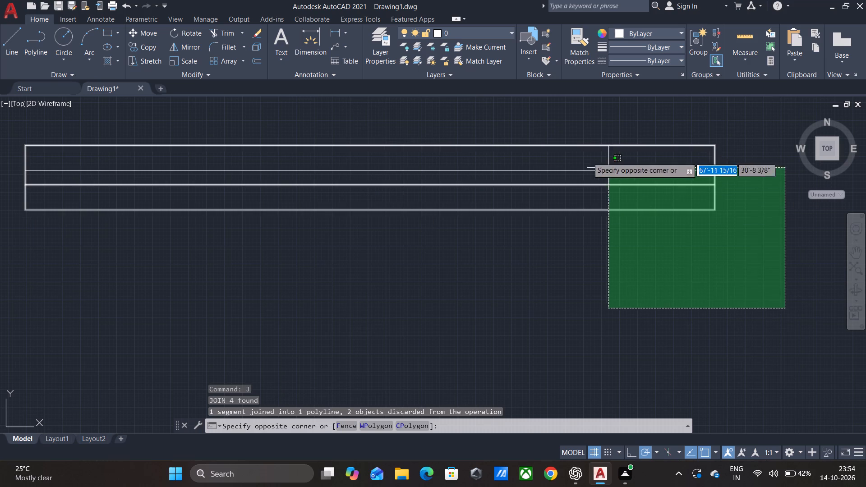
{"action": "left_click", "coordinate": [3, 111]}
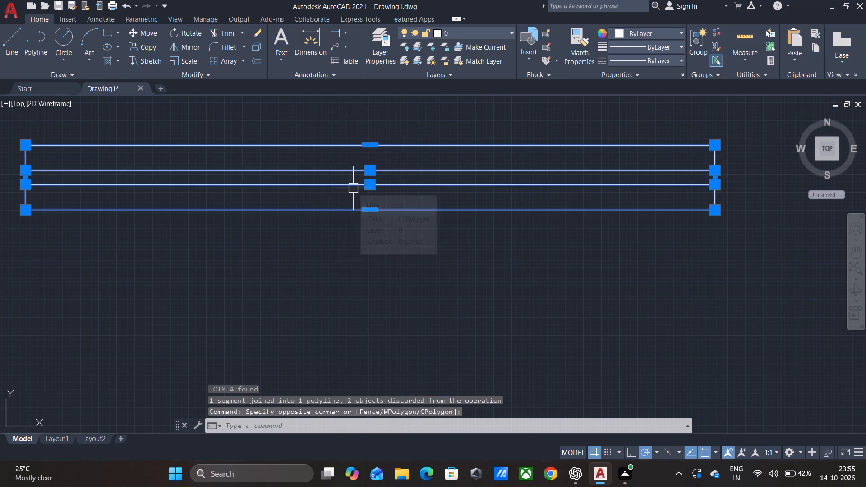
{"action": "key", "text": "e"}
{"action": "key", "text": "BackSpace"}
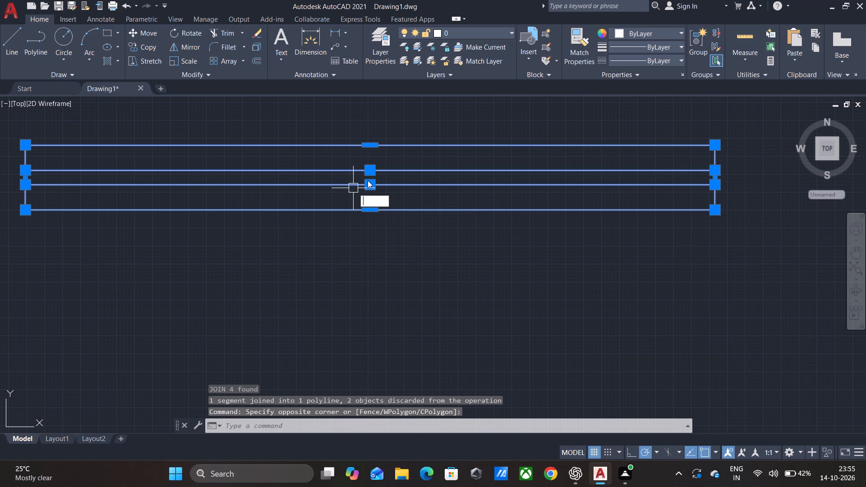
{"action": "key", "text": "r"}
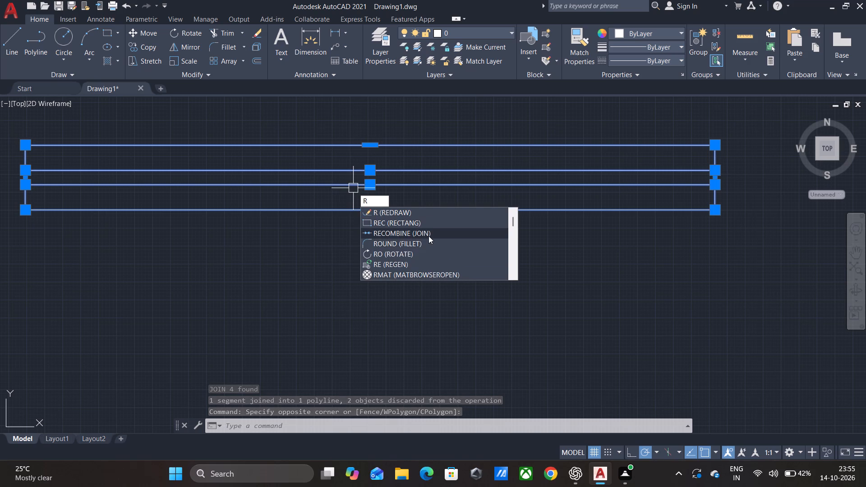
{"action": "left_click", "coordinate": [419, 255]}
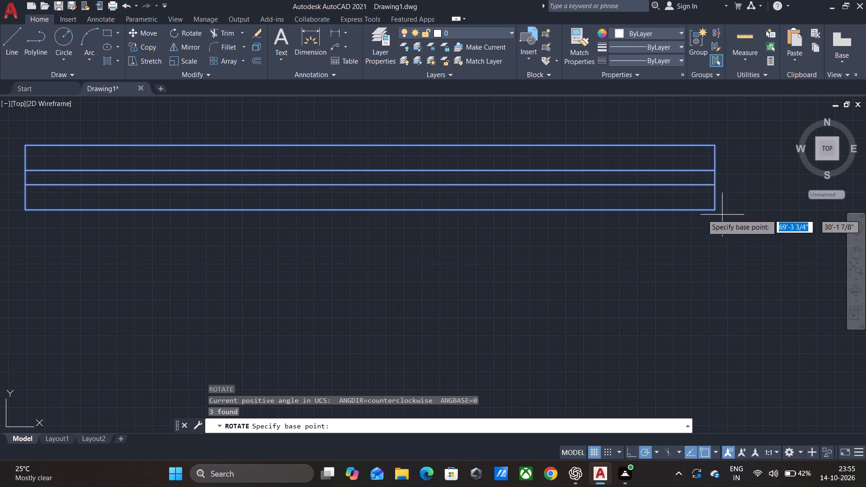
{"action": "left_click", "coordinate": [716, 209]}
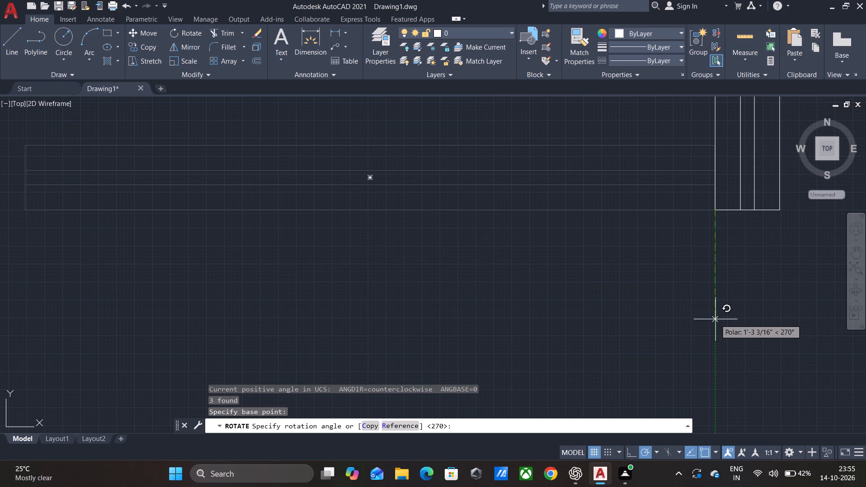
{"action": "left_click", "coordinate": [715, 319]}
Copy the vertical window symbol from its lower-left corner onto the right wall of the floor plan, beside the dining tables.
{"action": "scroll", "coordinate": [759, 287], "scroll_direction": "down", "scroll_amount": 2}
{"action": "middle_click_drag", "start_coordinate": [759, 283], "coordinate": [712, 354]}
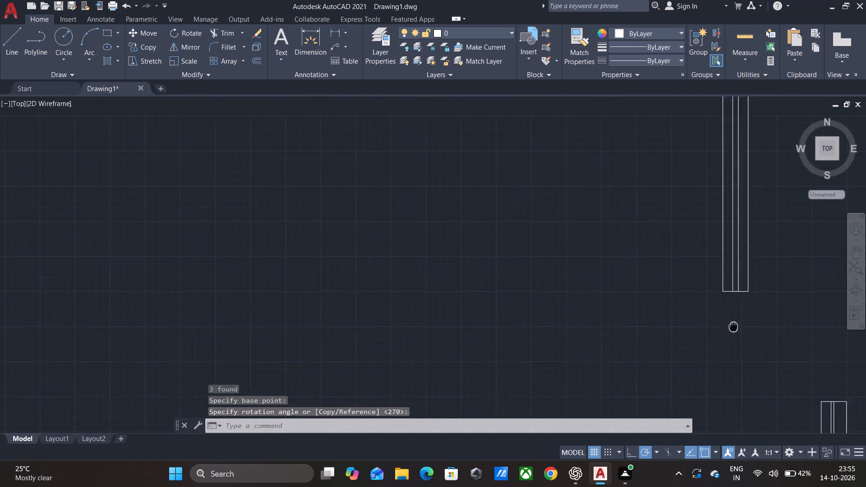
{"action": "middle_click_drag", "start_coordinate": [712, 354], "coordinate": [708, 357]}
{"action": "scroll", "coordinate": [708, 351], "scroll_direction": "down", "scroll_amount": 2}
{"action": "scroll", "coordinate": [742, 332], "scroll_direction": "up", "scroll_amount": 1}
{"action": "left_click_drag", "start_coordinate": [733, 380], "coordinate": [732, 375]}
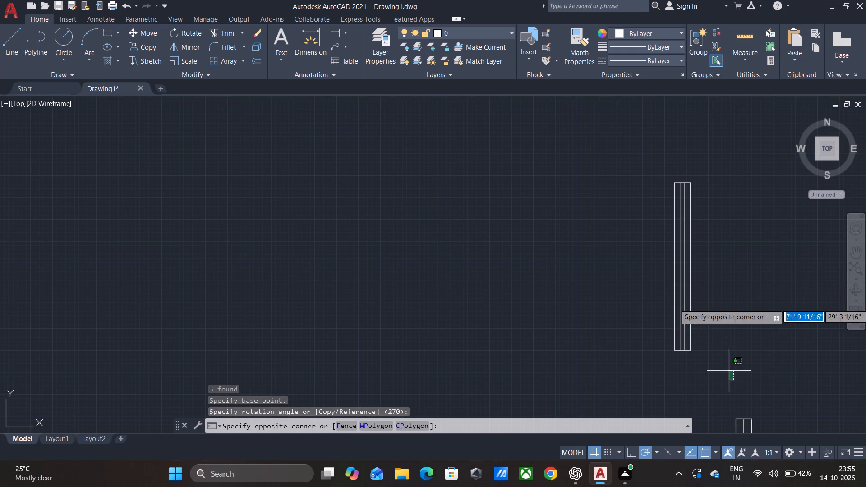
{"action": "left_click", "coordinate": [607, 159]}
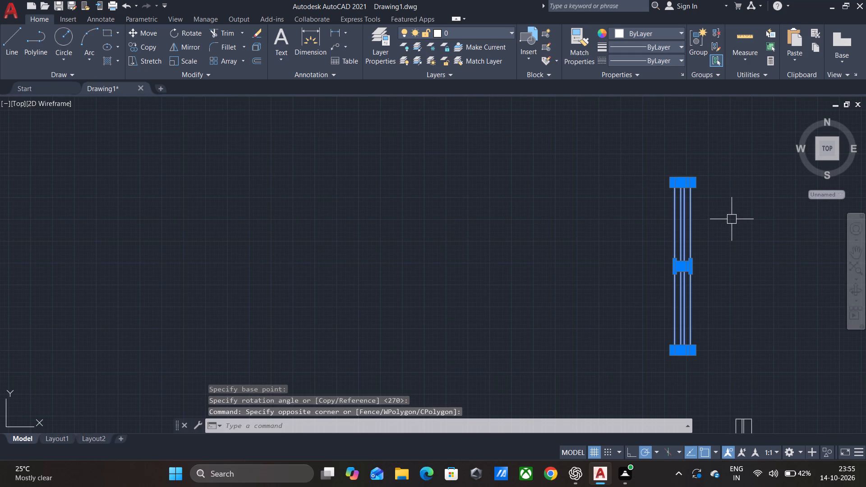
{"action": "key", "text": "c"}
{"action": "left_click", "coordinate": [737, 253]}
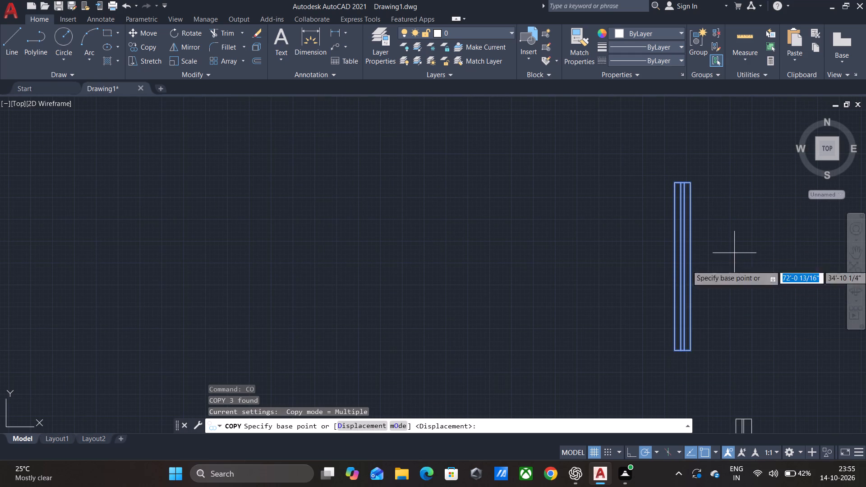
{"action": "left_click", "coordinate": [674, 353]}
{"action": "scroll", "coordinate": [682, 319], "scroll_direction": "down", "scroll_amount": 2}
{"action": "scroll", "coordinate": [646, 284], "scroll_direction": "down", "scroll_amount": 2}
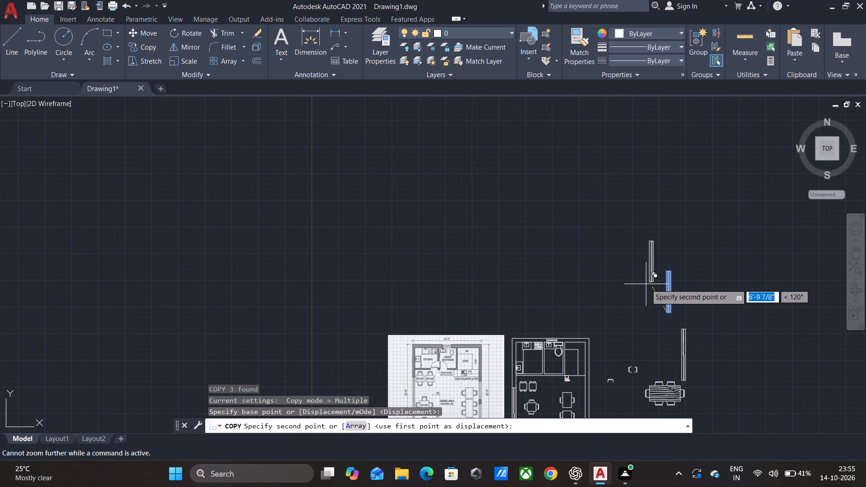
{"action": "middle_click_drag", "start_coordinate": [646, 284], "coordinate": [672, 163]}
{"action": "scroll", "coordinate": [580, 301], "scroll_direction": "up", "scroll_amount": 2}
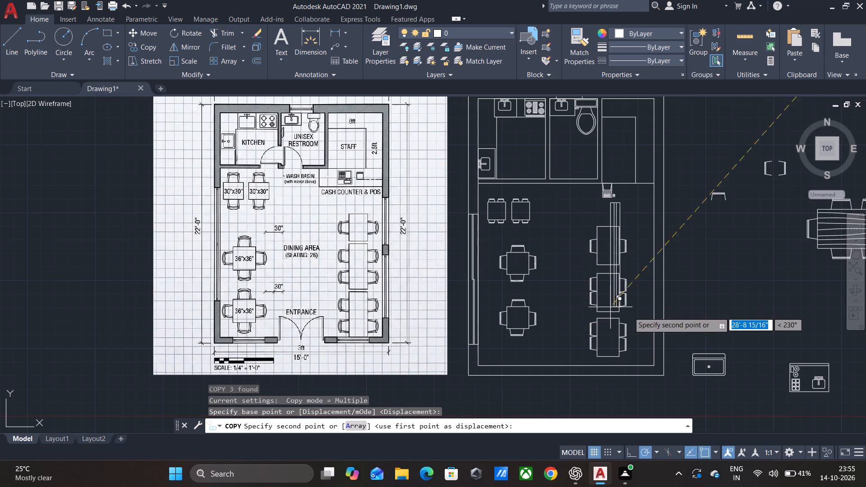
{"action": "left_click", "coordinate": [653, 354]}
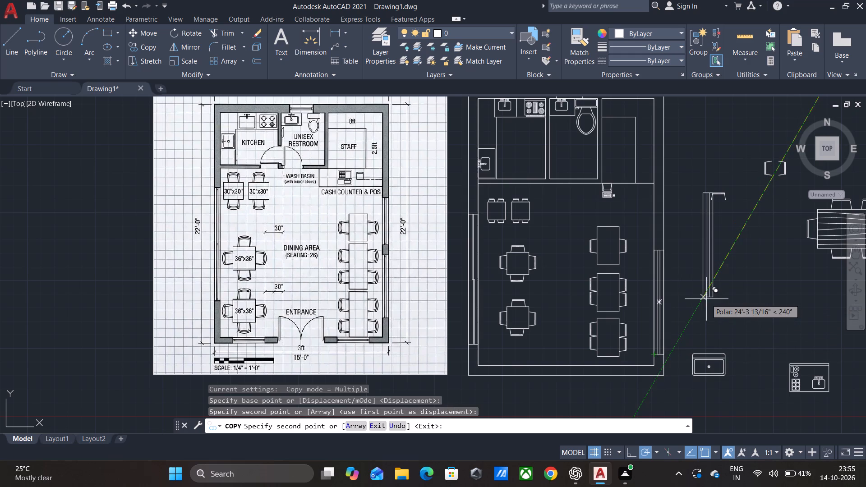
{"action": "key", "text": "Escape"}
Draw a 3' by 9" rectangle with lines in the empty space above the floor plan.
{"action": "scroll", "coordinate": [712, 289], "scroll_direction": "down", "scroll_amount": 1}
{"action": "middle_click_drag", "start_coordinate": [712, 289], "coordinate": [673, 304]}
{"action": "middle_click_drag", "start_coordinate": [725, 210], "coordinate": [692, 233]}
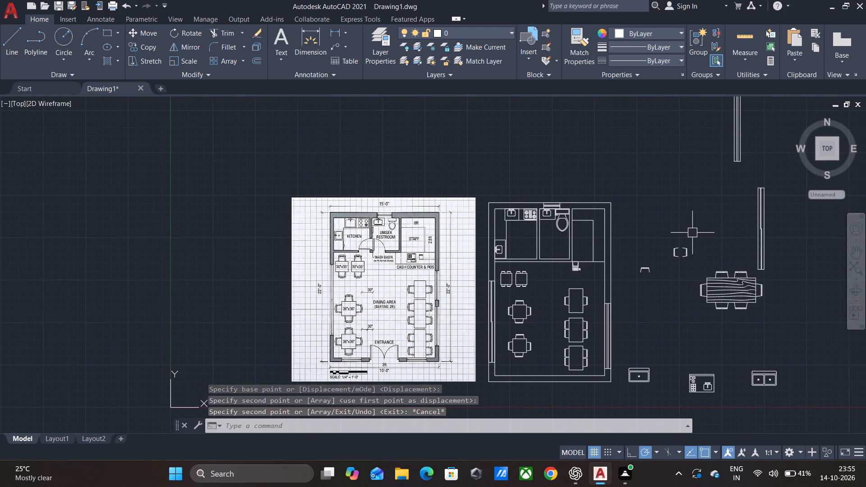
{"action": "middle_click_drag", "start_coordinate": [677, 188], "coordinate": [663, 208]}
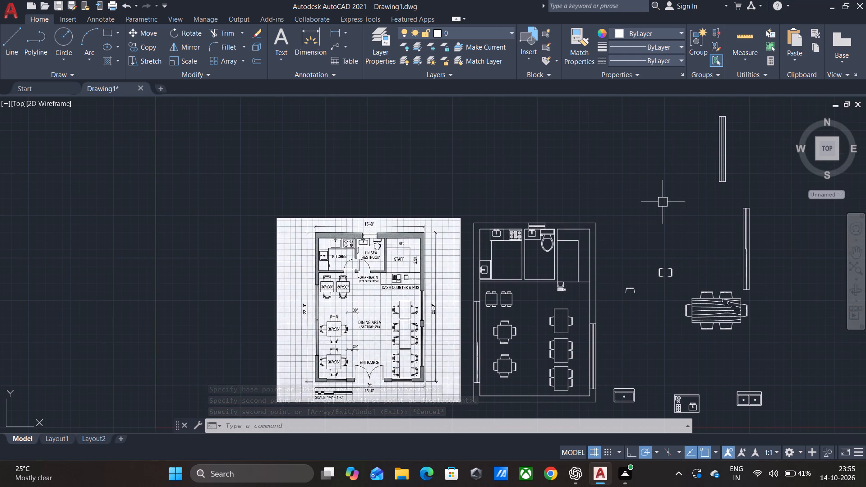
{"action": "key", "text": "l"}
{"action": "key", "text": "Return"}
{"action": "left_click", "coordinate": [549, 145]}
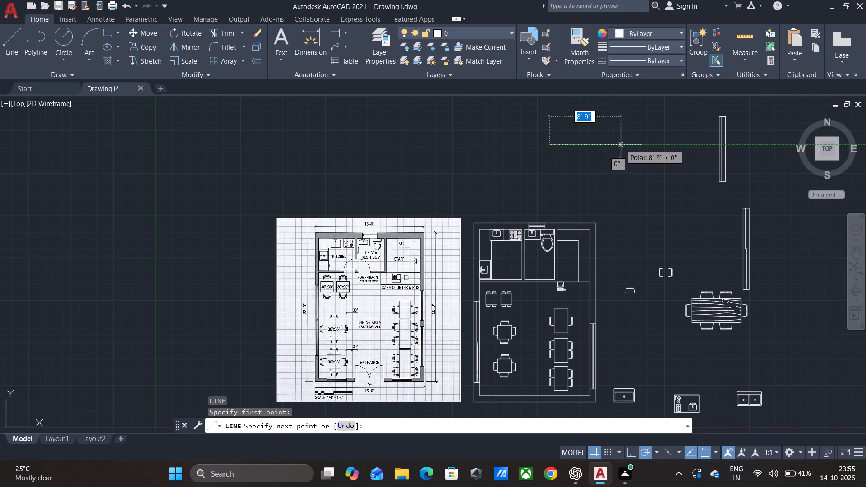
{"action": "type", "text": "3'"}
{"action": "key", "text": "Return"}
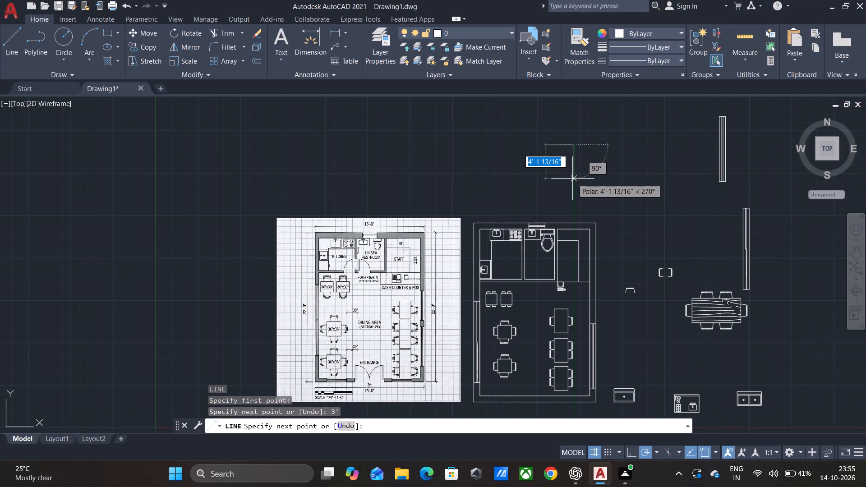
{"action": "type", "text": "9\""}
{"action": "key", "text": "Return"}
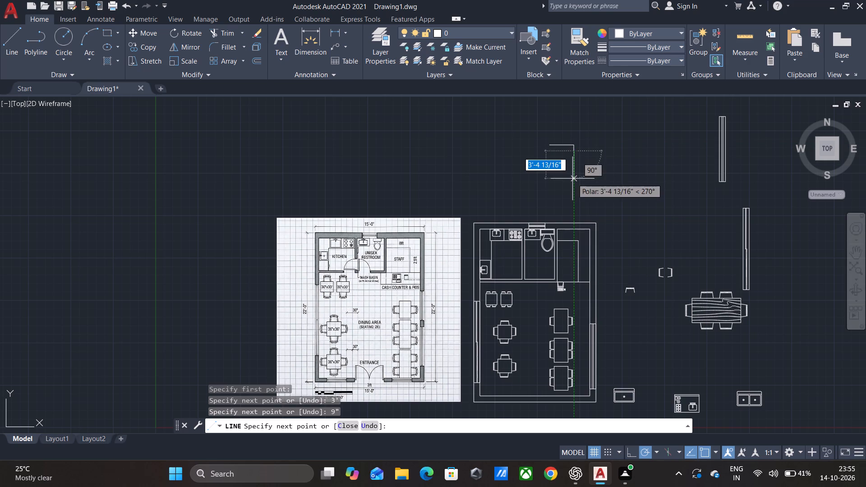
{"action": "type", "text": "3'"}
{"action": "key", "text": "Return"}
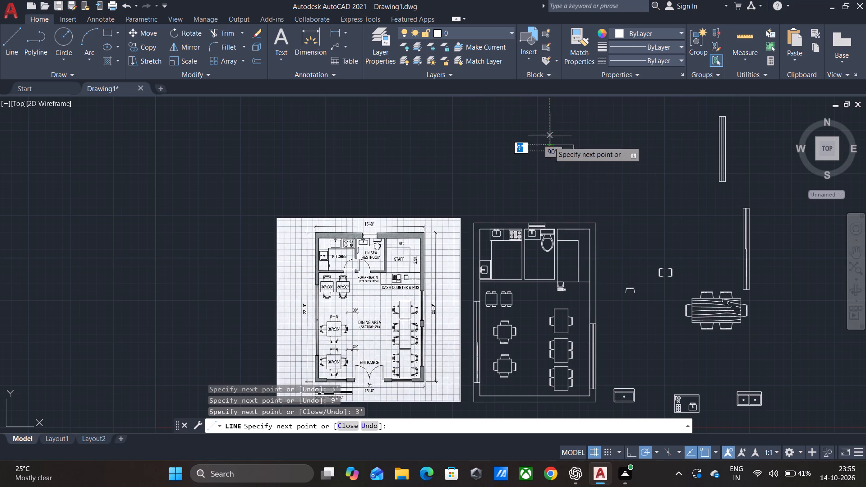
{"action": "type", "text": "9\""}
{"action": "key", "text": "Return"}
{"action": "key", "text": "space"}
Draw a horizontal centre line between the midpoints of the 3' by 9" rectangle's short ends.
{"action": "scroll", "coordinate": [588, 176], "scroll_direction": "up", "scroll_amount": 2}
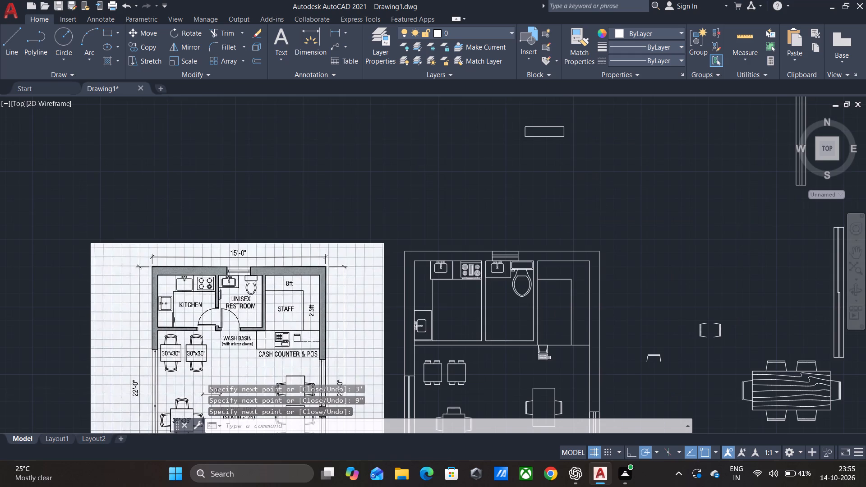
{"action": "middle_click_drag", "start_coordinate": [588, 175], "coordinate": [578, 217]}
{"action": "scroll", "coordinate": [577, 205], "scroll_direction": "up", "scroll_amount": 1}
{"action": "middle_click_drag", "start_coordinate": [577, 205], "coordinate": [587, 253]}
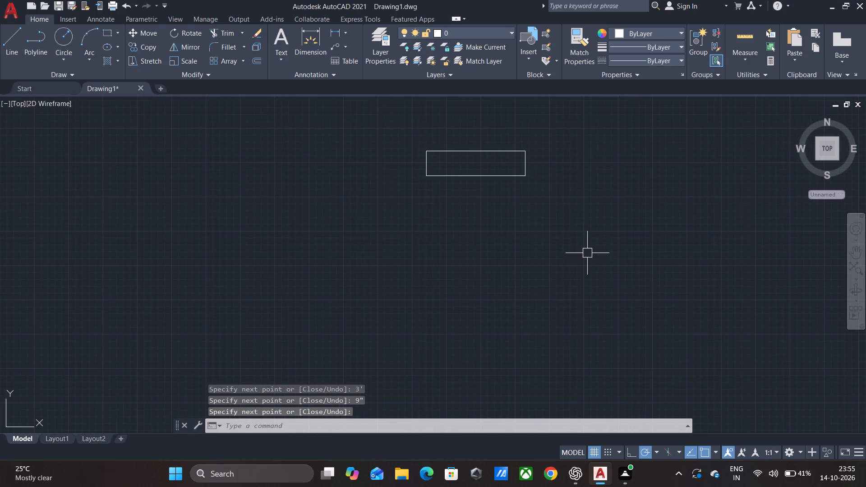
{"action": "key", "text": "l"}
{"action": "key", "text": "Return"}
{"action": "left_click", "coordinate": [426, 168]}
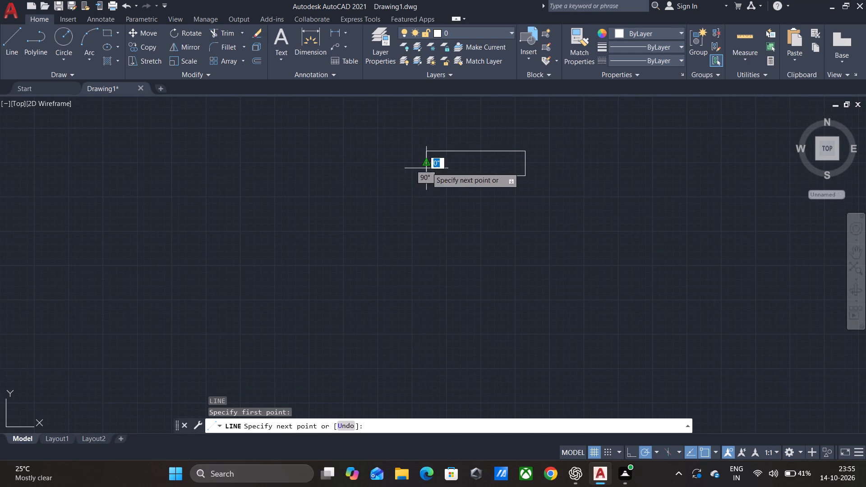
{"action": "left_click", "coordinate": [528, 162]}
{"action": "key", "text": "Escape"}
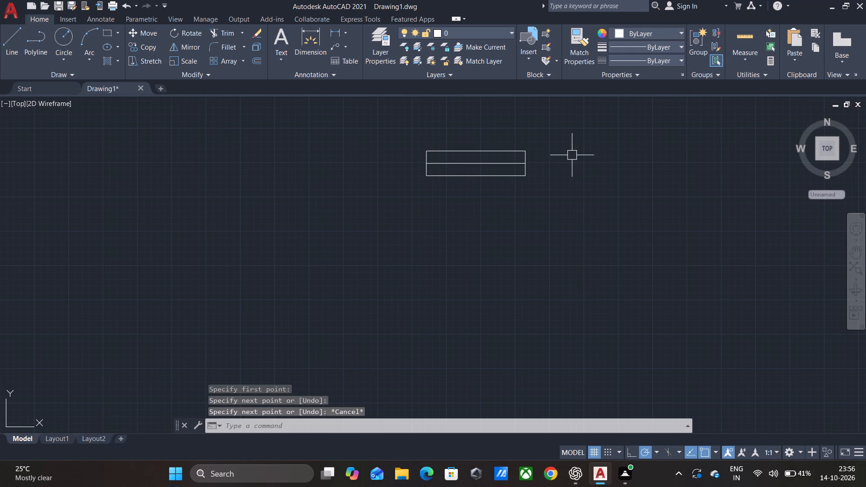
Offset the rectangle's centre line by 1" to both sides.
{"action": "key", "text": "o"}
{"action": "key", "text": "Return"}
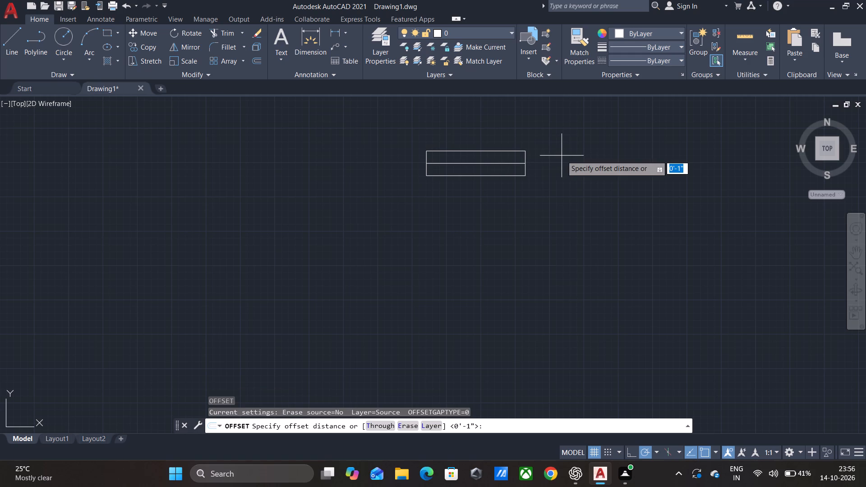
{"action": "key", "text": "Return"}
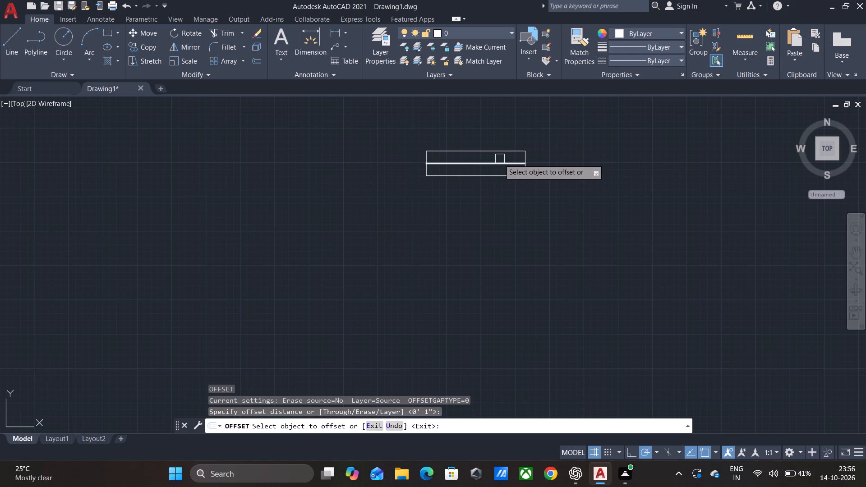
{"action": "left_click", "coordinate": [496, 165]}
{"action": "left_click", "coordinate": [495, 157]}
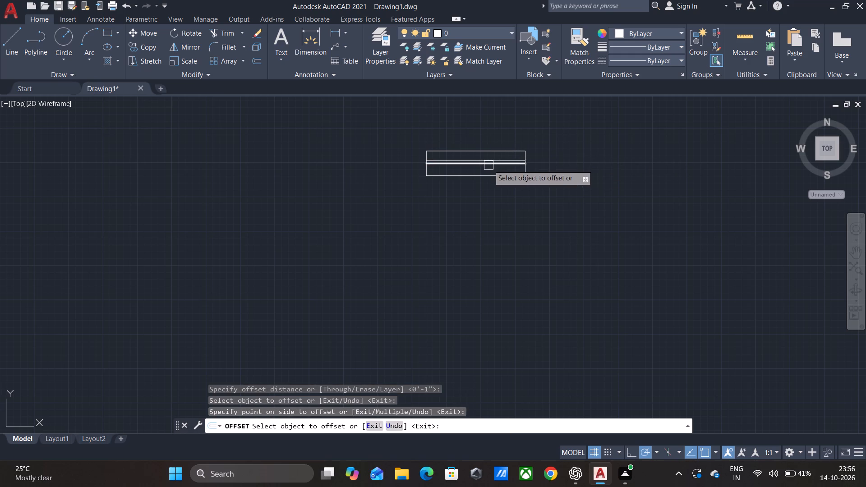
{"action": "left_click", "coordinate": [488, 165]}
{"action": "left_click", "coordinate": [487, 169]}
{"action": "key", "text": "Escape"}
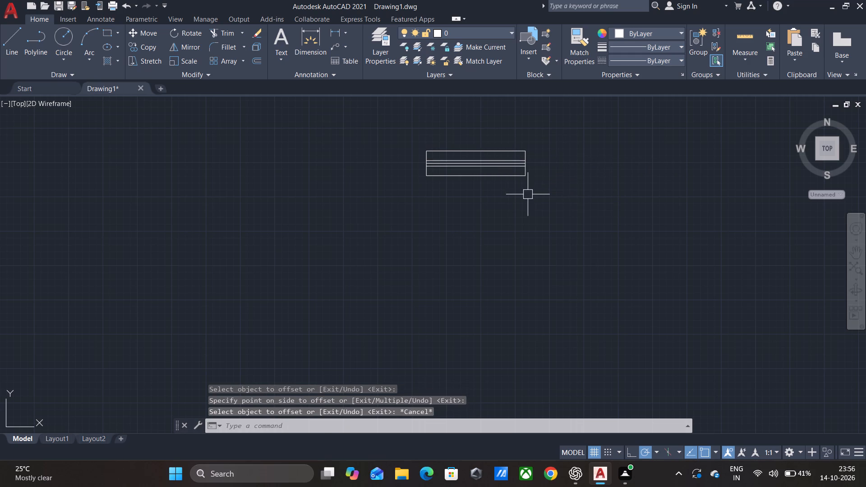
Trim away the original centre line between the two offset lines of the small window symbol.
{"action": "key", "text": "t"}
{"action": "key", "text": "r"}
{"action": "key", "text": "Return"}
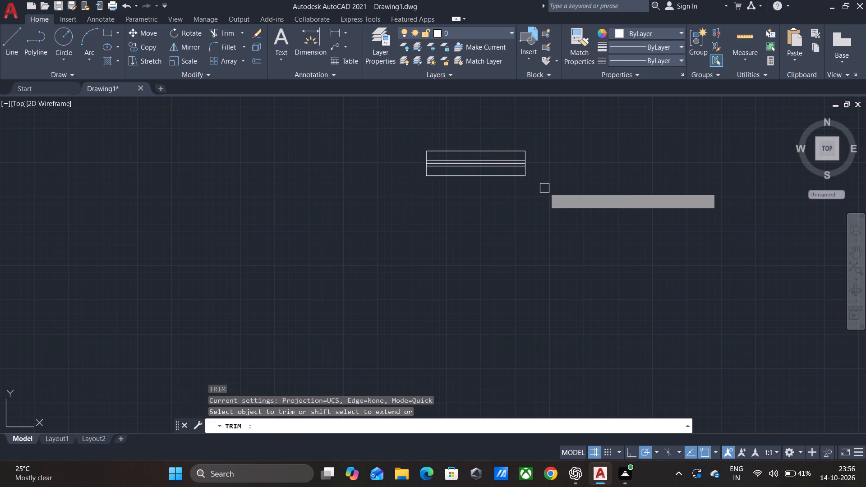
{"action": "key", "text": "Return"}
{"action": "scroll", "coordinate": [515, 167], "scroll_direction": "up", "scroll_amount": 4}
{"action": "left_click", "coordinate": [510, 144]}
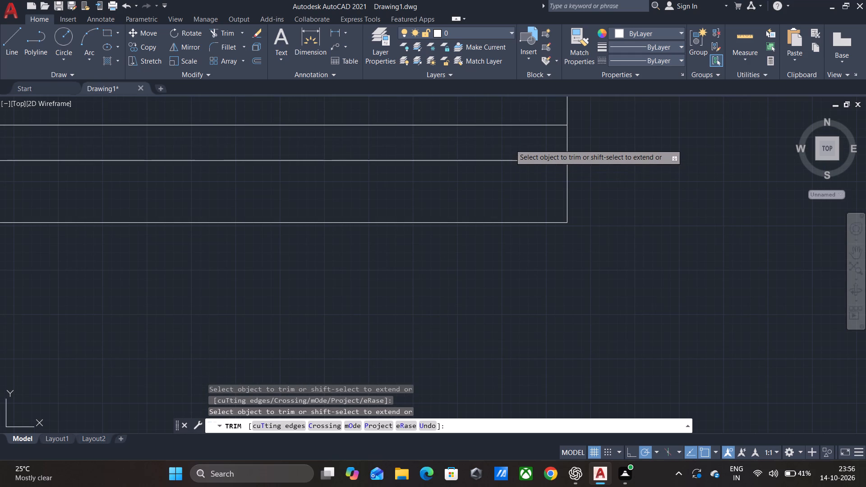
{"action": "scroll", "coordinate": [510, 144], "scroll_direction": "down", "scroll_amount": 2}
{"action": "middle_click_drag", "start_coordinate": [635, 140], "coordinate": [638, 182]}
{"action": "scroll", "coordinate": [635, 140], "scroll_direction": "down", "scroll_amount": 1}
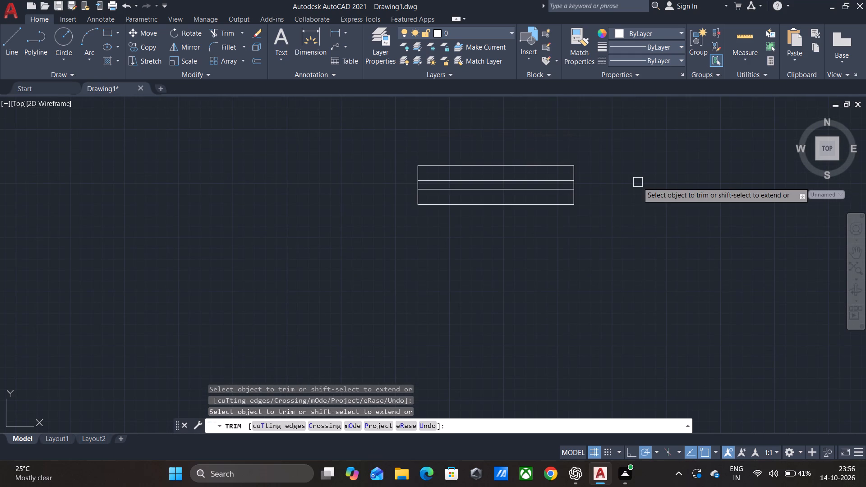
{"action": "key", "text": "Escape"}
{"action": "key", "text": "Escape"}
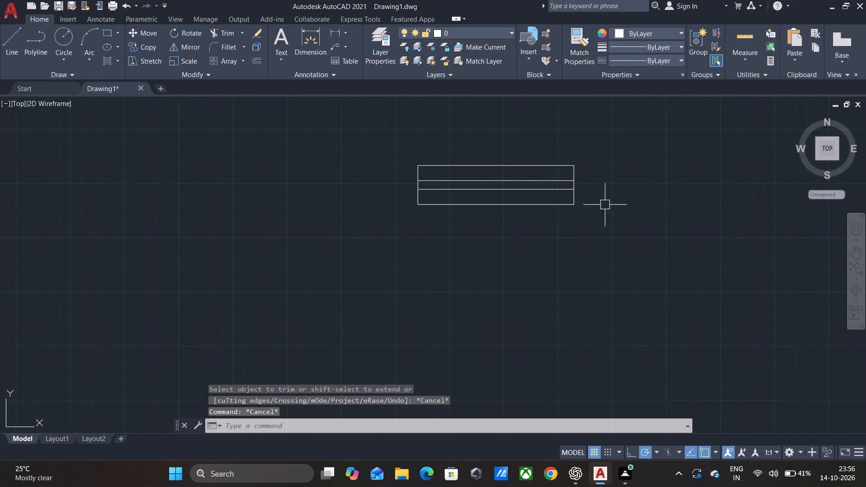
Rotate the whole 3' window symbol by 270° about its lower-right corner.
{"action": "left_click_drag", "start_coordinate": [615, 234], "coordinate": [607, 222]}
{"action": "left_click", "coordinate": [398, 146]}
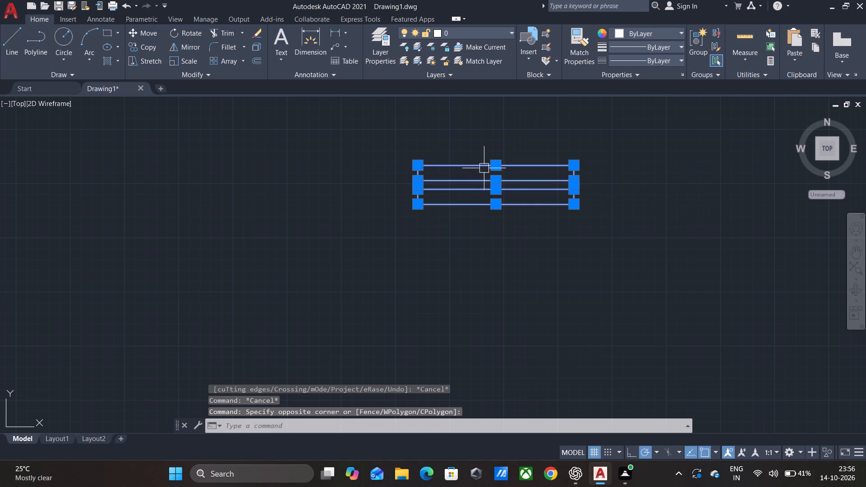
{"action": "key", "text": "c"}
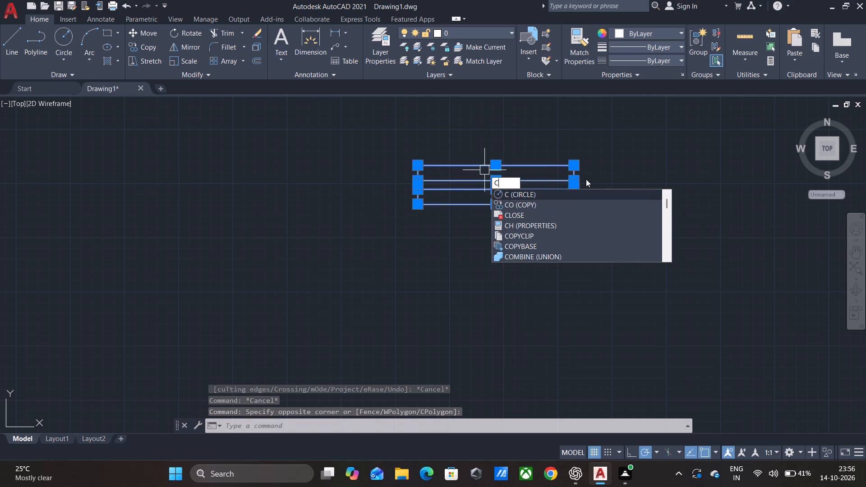
{"action": "key", "text": "BackSpace"}
{"action": "key", "text": "r"}
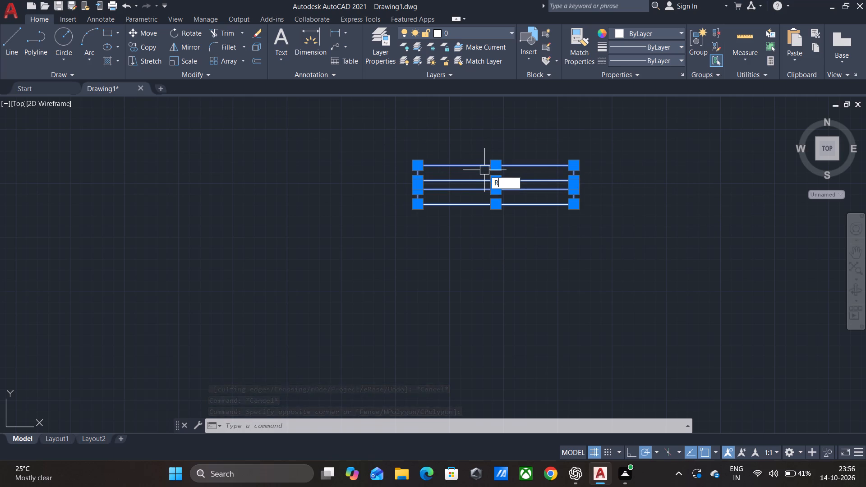
{"action": "key", "text": "Down"}
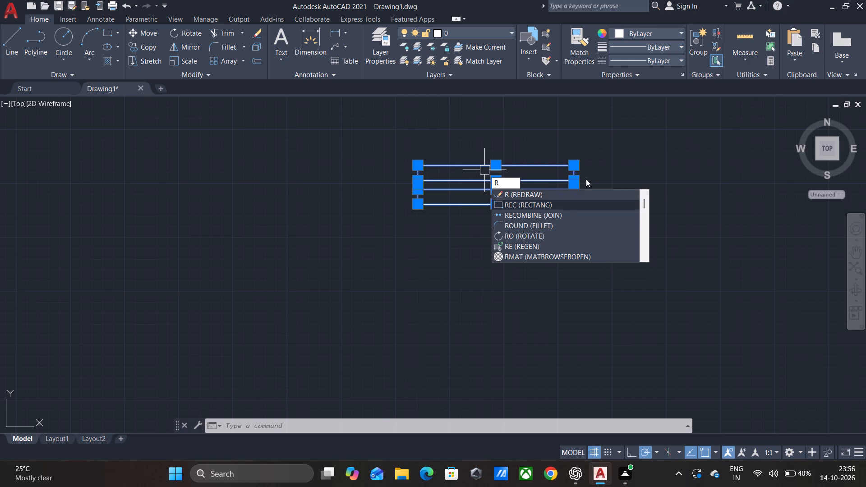
{"action": "key", "text": "Down"}
{"action": "key", "text": "Down"}
{"action": "key", "text": "Down"}
{"action": "key", "text": "Return"}
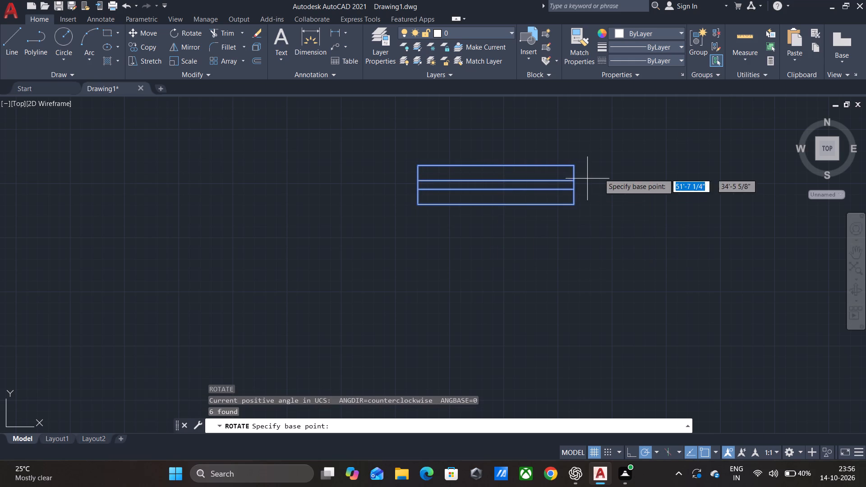
{"action": "left_click", "coordinate": [574, 206]}
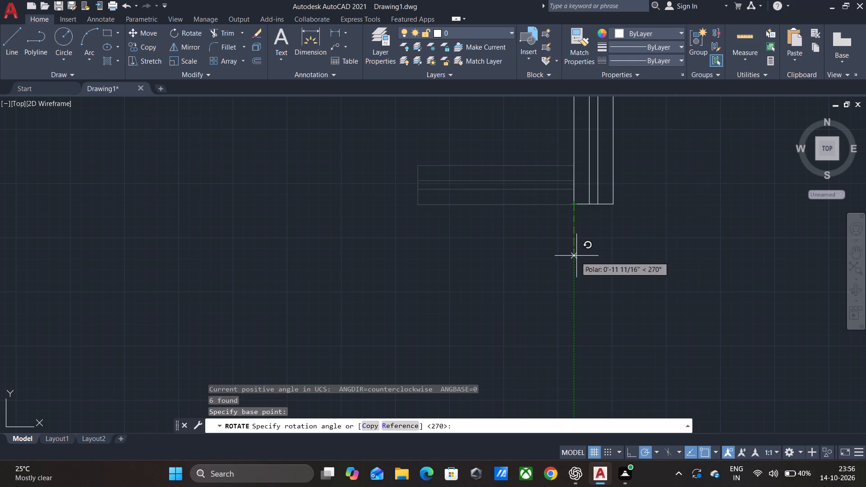
{"action": "left_click", "coordinate": [572, 285]}
{"action": "scroll", "coordinate": [648, 265], "scroll_direction": "down", "scroll_amount": 2}
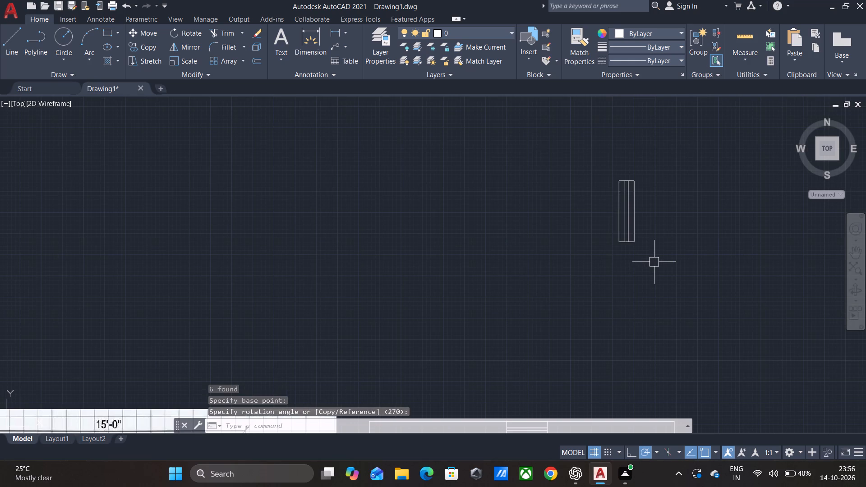
{"action": "key", "text": "Escape"}
Move the vertical 3' window symbol by its upper-right corner onto the right wall's outer line, above the longer window and below the cash counter.
{"action": "left_click_drag", "start_coordinate": [658, 262], "coordinate": [657, 253]}
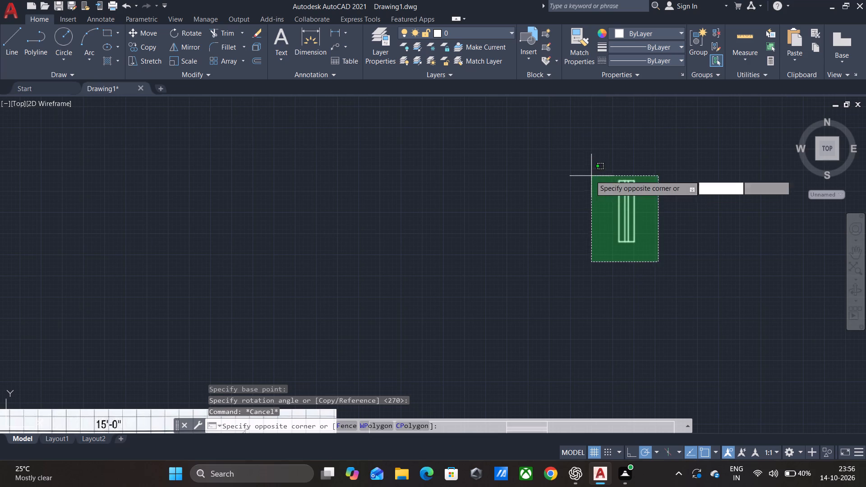
{"action": "left_click", "coordinate": [585, 169]}
{"action": "key", "text": "m"}
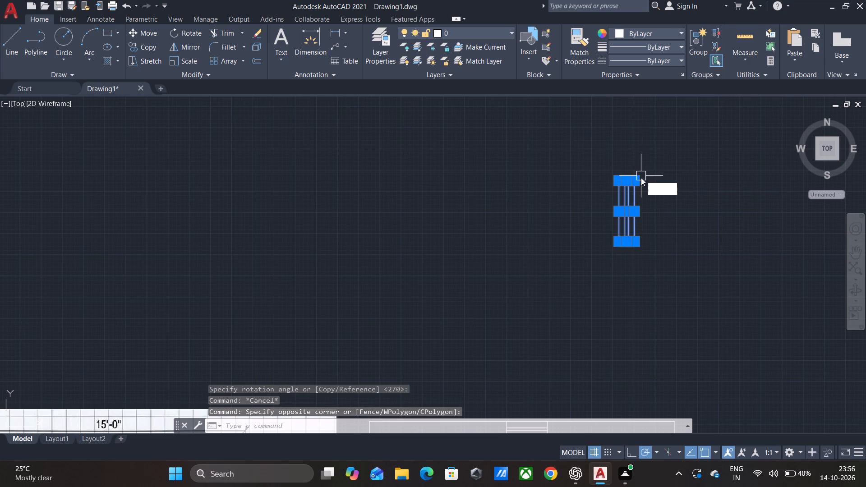
{"action": "left_click", "coordinate": [669, 202]}
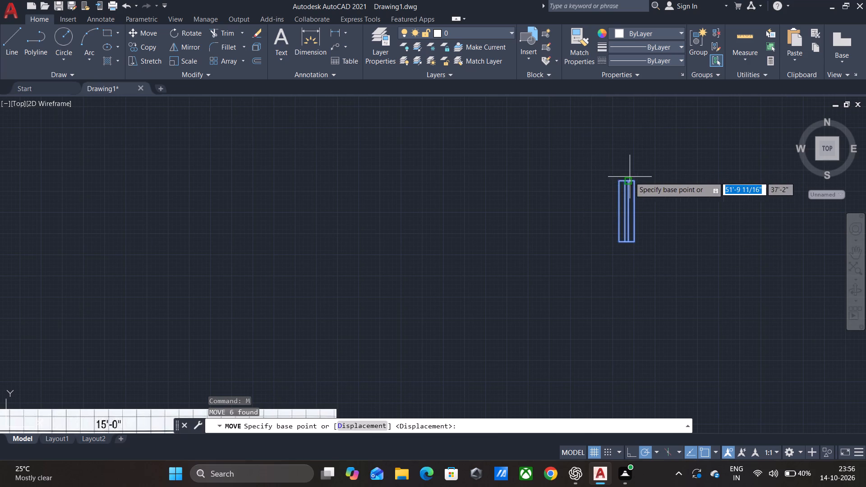
{"action": "left_click", "coordinate": [634, 179]}
{"action": "scroll", "coordinate": [648, 179], "scroll_direction": "down", "scroll_amount": 4}
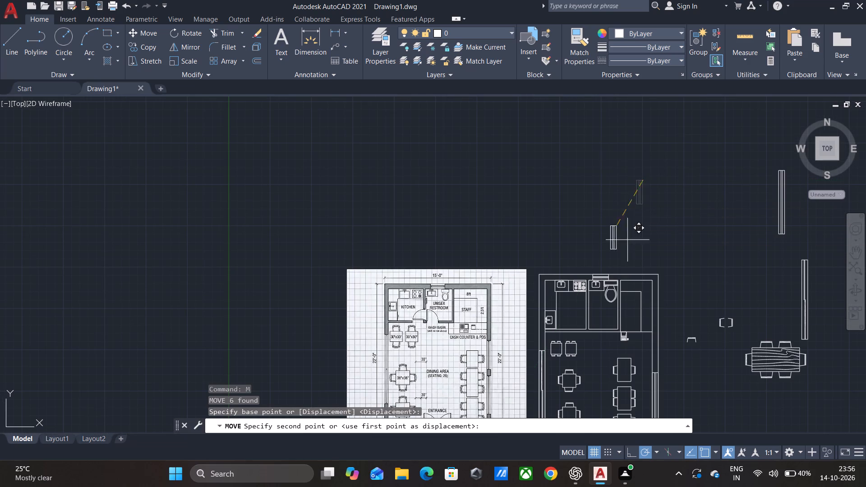
{"action": "scroll", "coordinate": [681, 343], "scroll_direction": "up", "scroll_amount": 2}
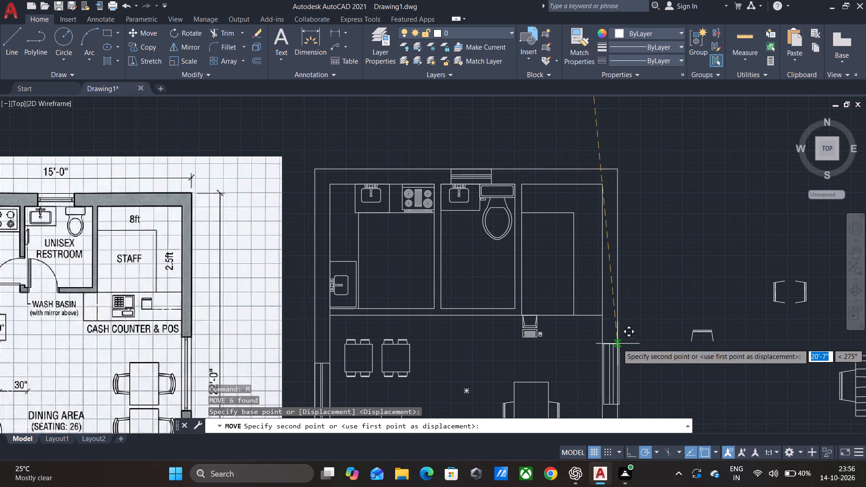
{"action": "left_click", "coordinate": [618, 336]}
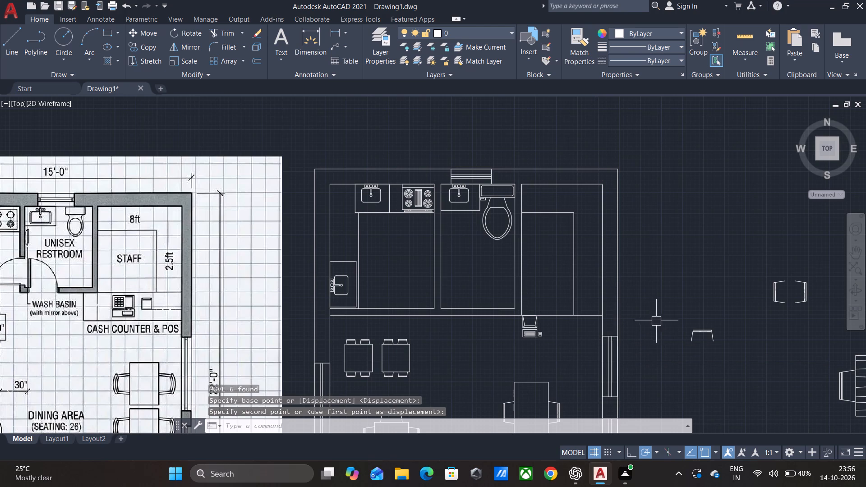
{"action": "key", "text": "Escape"}
Draw a 2' horizontal line in the empty space to the right of the floor plan as the door symbol's base.
{"action": "scroll", "coordinate": [659, 320], "scroll_direction": "down", "scroll_amount": 3}
{"action": "scroll", "coordinate": [673, 341], "scroll_direction": "up", "scroll_amount": 1}
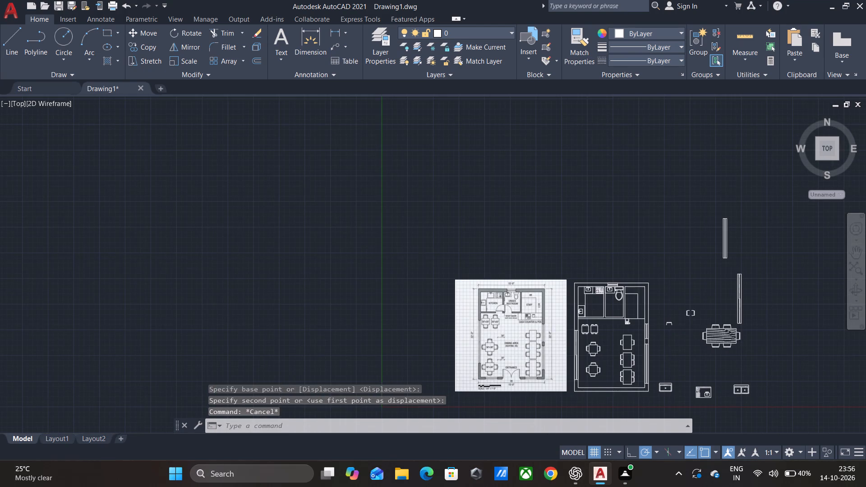
{"action": "middle_click_drag", "start_coordinate": [673, 341], "coordinate": [660, 273]}
{"action": "scroll", "coordinate": [650, 287], "scroll_direction": "up", "scroll_amount": 1}
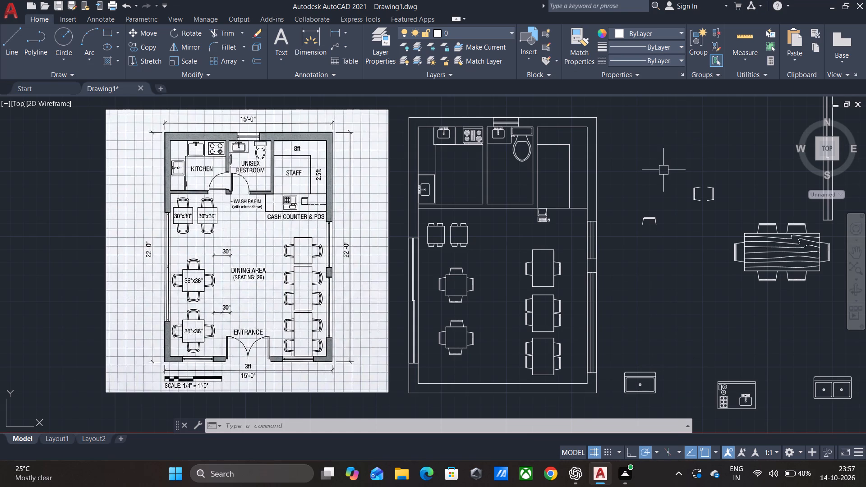
{"action": "middle_click_drag", "start_coordinate": [663, 171], "coordinate": [606, 190]}
{"action": "key", "text": "l"}
{"action": "key", "text": "Return"}
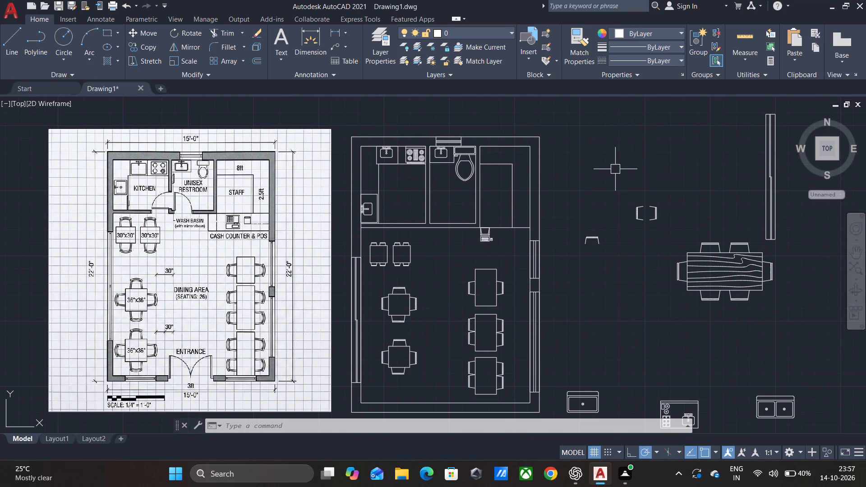
{"action": "left_click", "coordinate": [601, 166]}
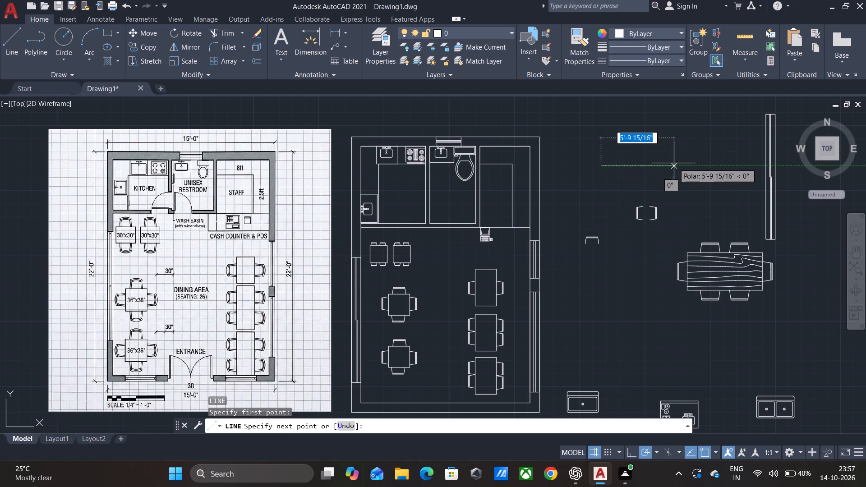
{"action": "type", "text": "2'"}
{"action": "key", "text": "Return"}
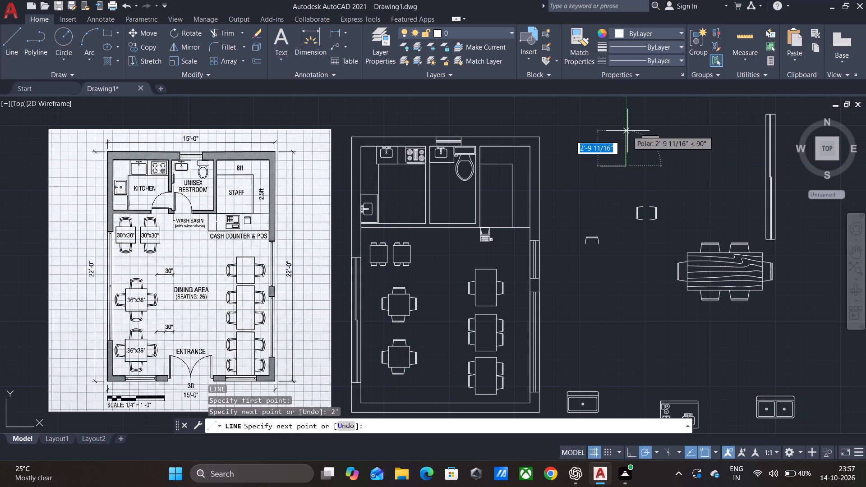
{"action": "key", "text": "Escape"}
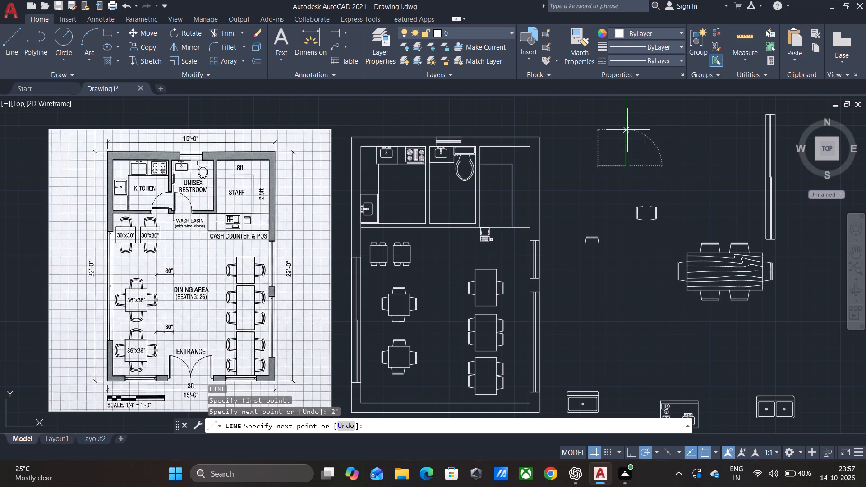
Draw a 2" by 2" square jamb standing on the left end of the 2' line.
{"action": "scroll", "coordinate": [626, 140], "scroll_direction": "up", "scroll_amount": 3}
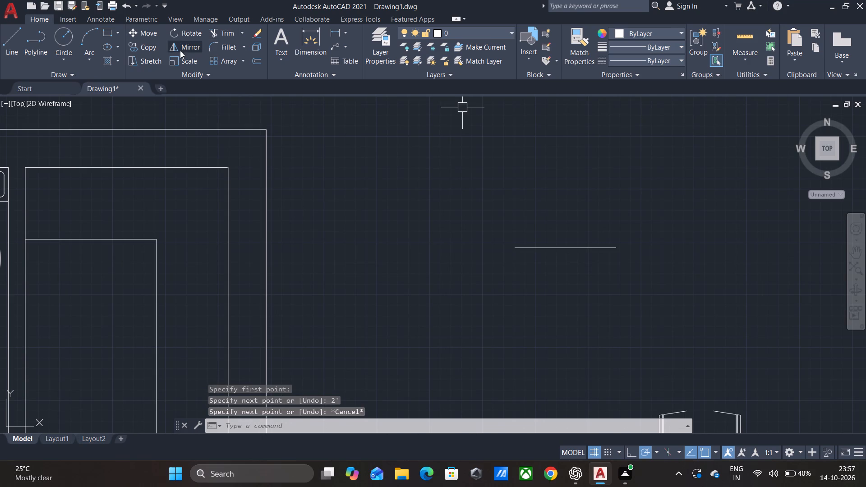
{"action": "left_click", "coordinate": [180, 59]}
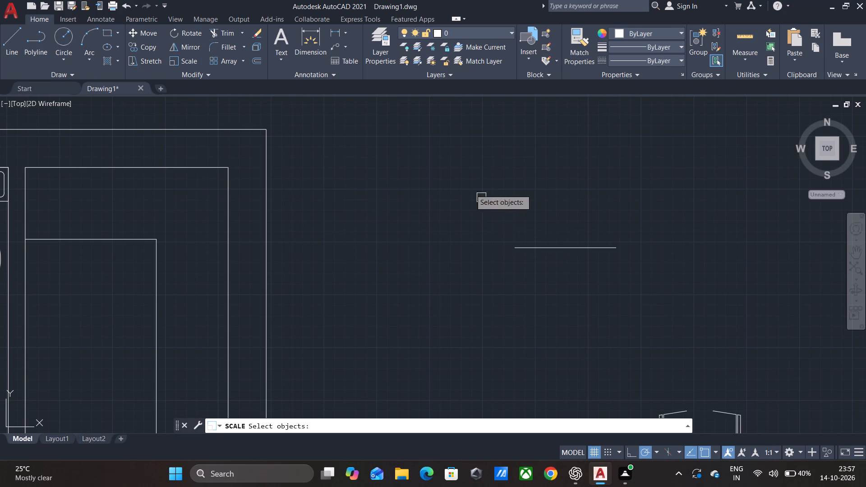
{"action": "left_click", "coordinate": [103, 35]}
{"action": "left_click", "coordinate": [513, 249]}
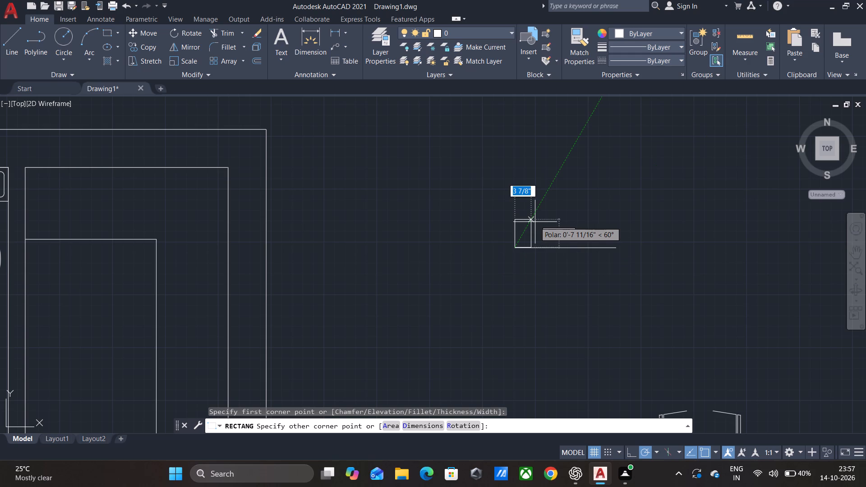
{"action": "key", "text": "2"}
{"action": "key", "text": "shift+quotedbl"}
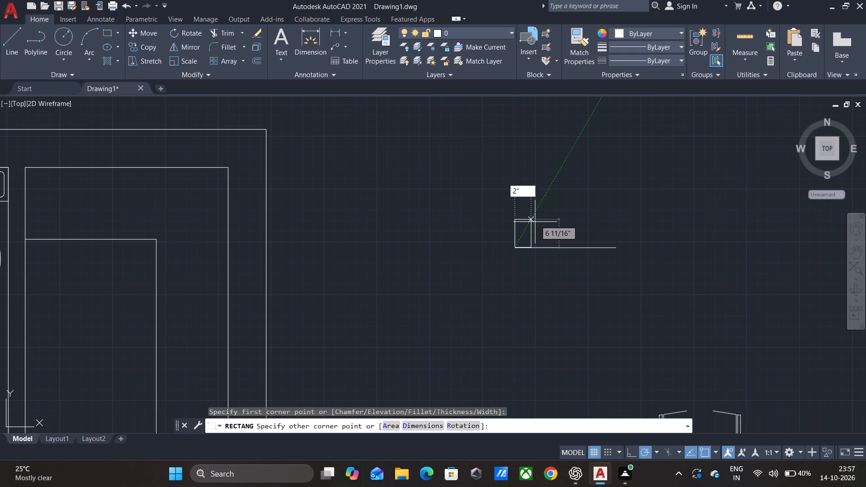
{"action": "key", "text": "BackSpace"}
{"action": "key", "text": "BackSpace"}
{"action": "key", "text": "d"}
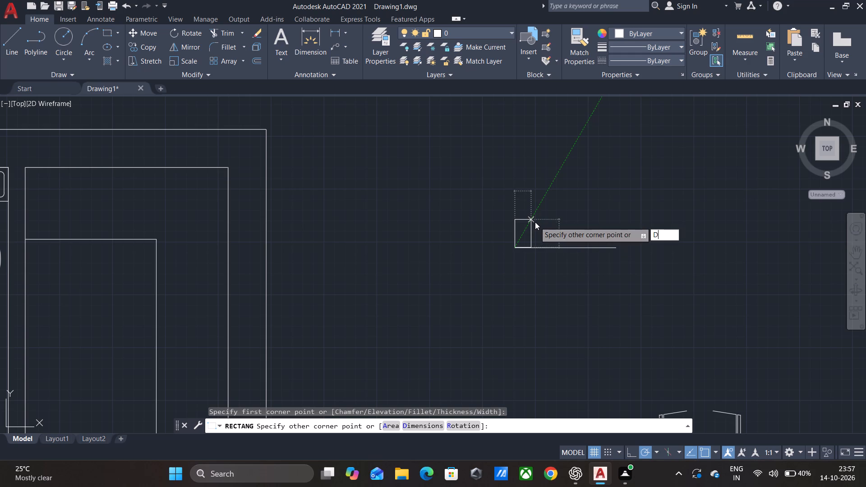
{"action": "key", "text": "Return"}
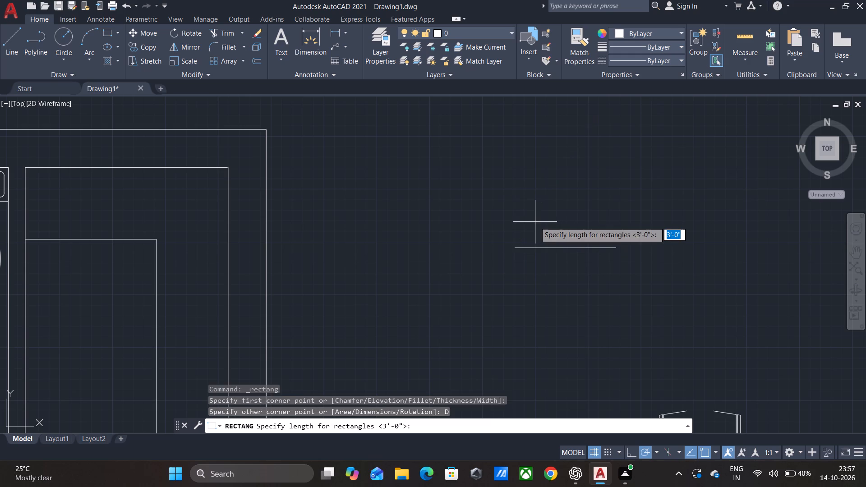
{"action": "key", "text": "2"}
{"action": "key", "text": "shift+quotedbl"}
{"action": "key", "text": "Return"}
{"action": "type", "text": "2\""}
{"action": "key", "text": "Return"}
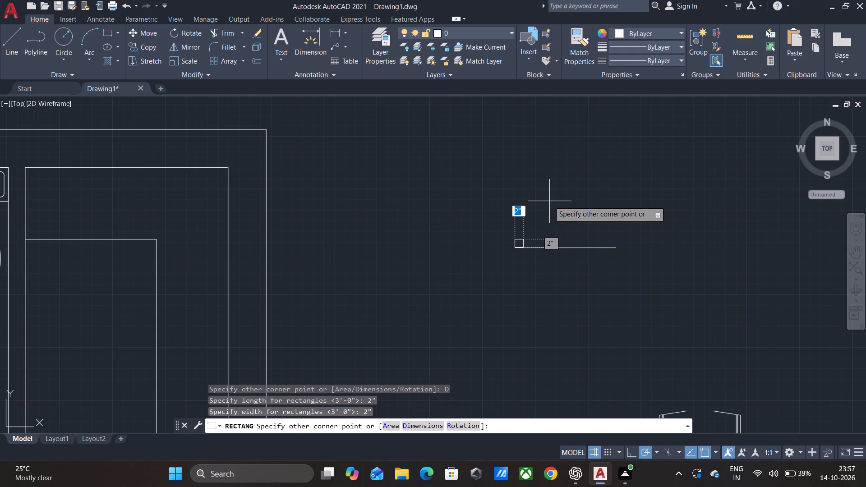
{"action": "left_click", "coordinate": [549, 201]}
Draw a matching 2" by 2" square jamb inside the right end of the 2' line.
{"action": "key", "text": "space"}
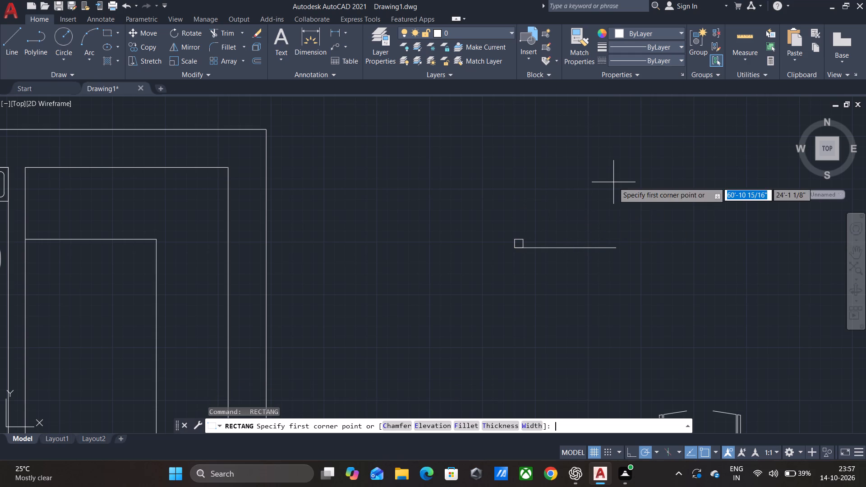
{"action": "left_click", "coordinate": [616, 248]}
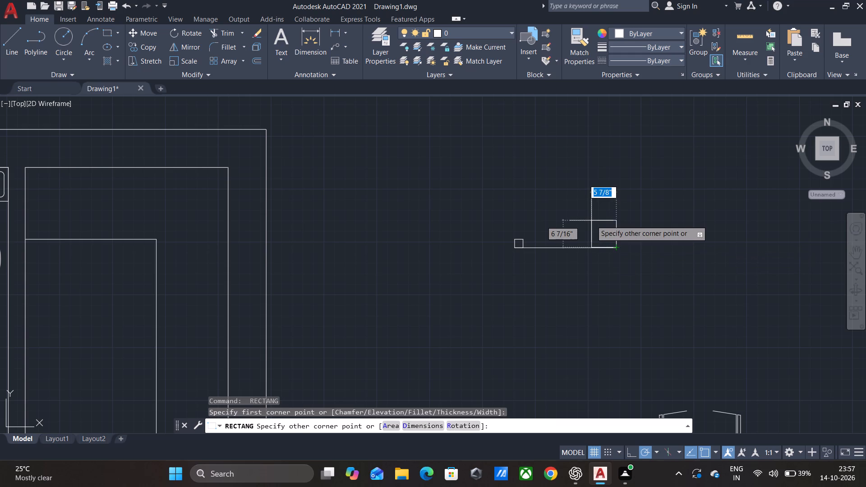
{"action": "key", "text": "d"}
{"action": "key", "text": "Return"}
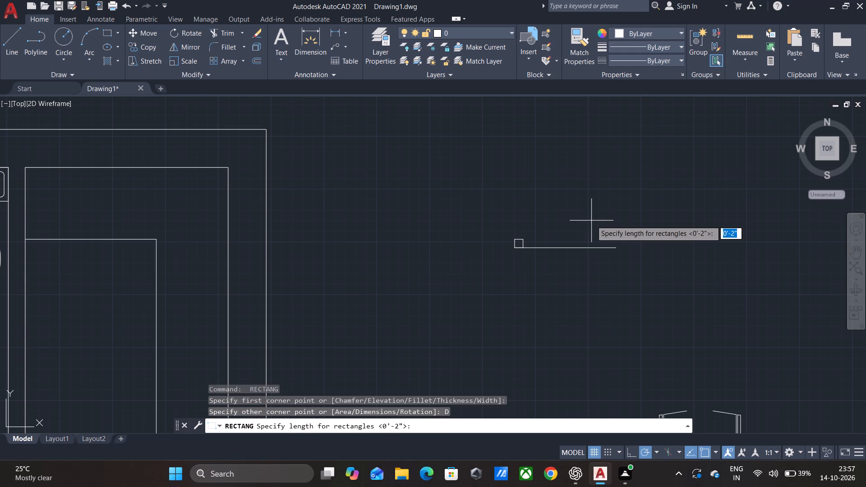
{"action": "key", "text": "2"}
{"action": "key", "text": "shift+quotedbl"}
{"action": "key", "text": "Return"}
{"action": "key", "text": "Return"}
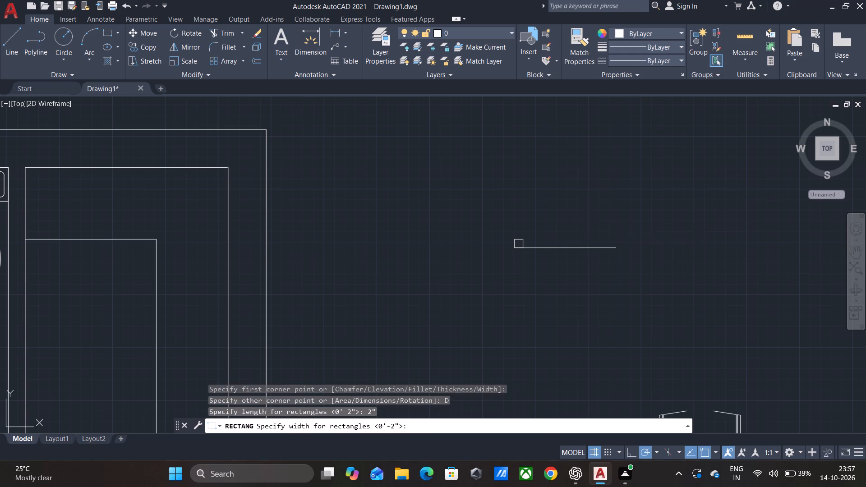
{"action": "left_click", "coordinate": [569, 209]}
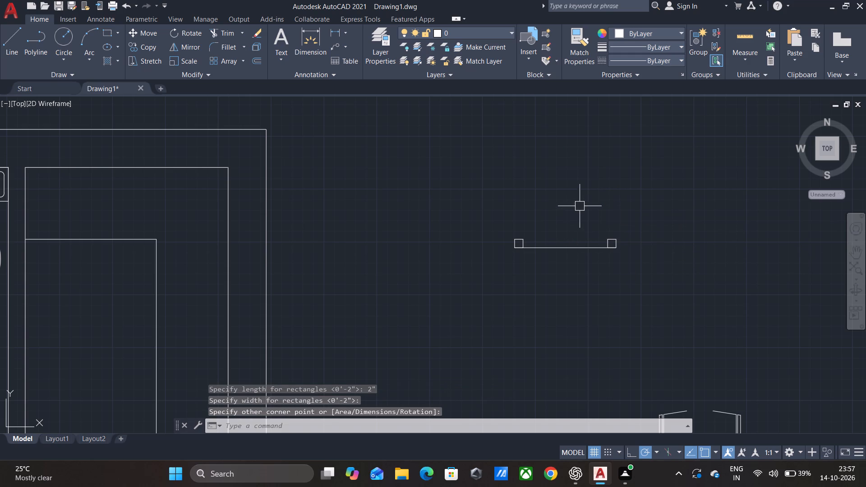
Draw the door leaf's first lines from the left jamb's upper-right corner: 1'6" upward, then 2" to the right.
{"action": "scroll", "coordinate": [608, 219], "scroll_direction": "up", "scroll_amount": 1}
{"action": "middle_click_drag", "start_coordinate": [608, 219], "coordinate": [632, 194]}
{"action": "scroll", "coordinate": [608, 219], "scroll_direction": "down", "scroll_amount": 1}
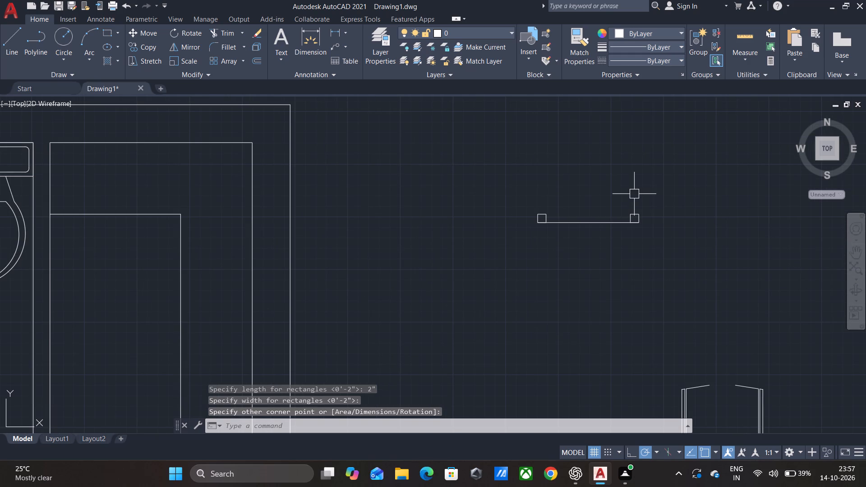
{"action": "key", "text": "l"}
{"action": "key", "text": "Return"}
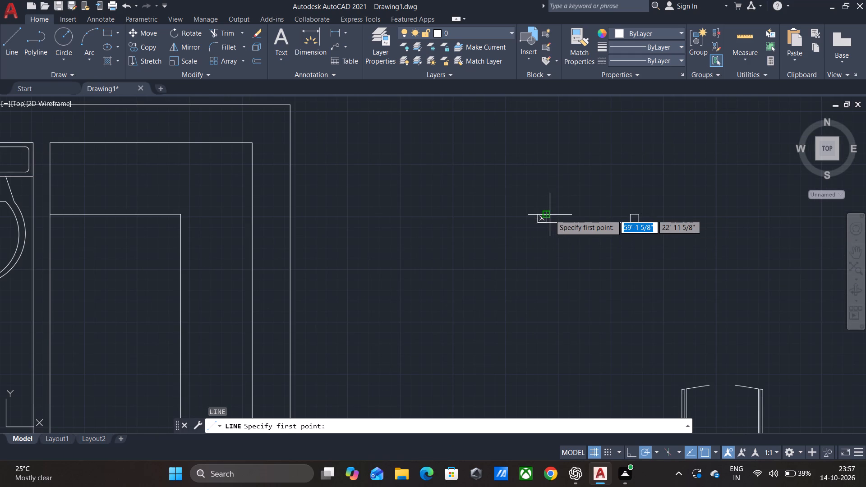
{"action": "left_click", "coordinate": [545, 213]}
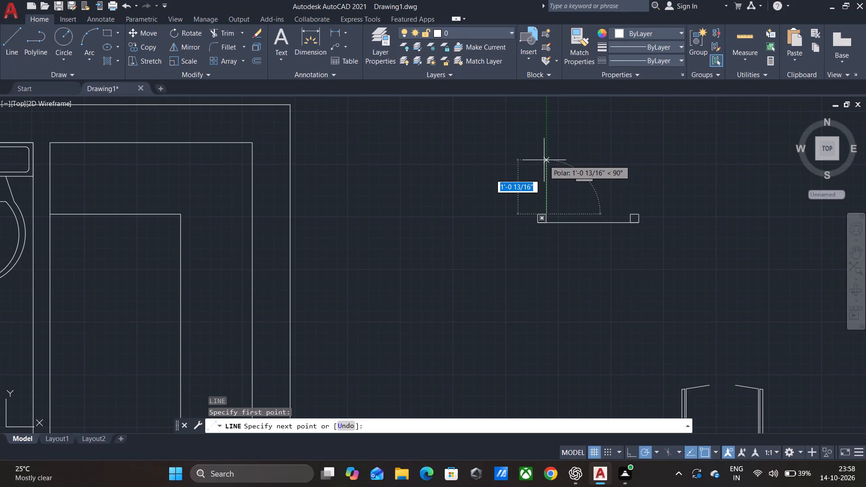
{"action": "key", "text": "1"}
{"action": "type", "text": "'6\""}
{"action": "key", "text": "Return"}
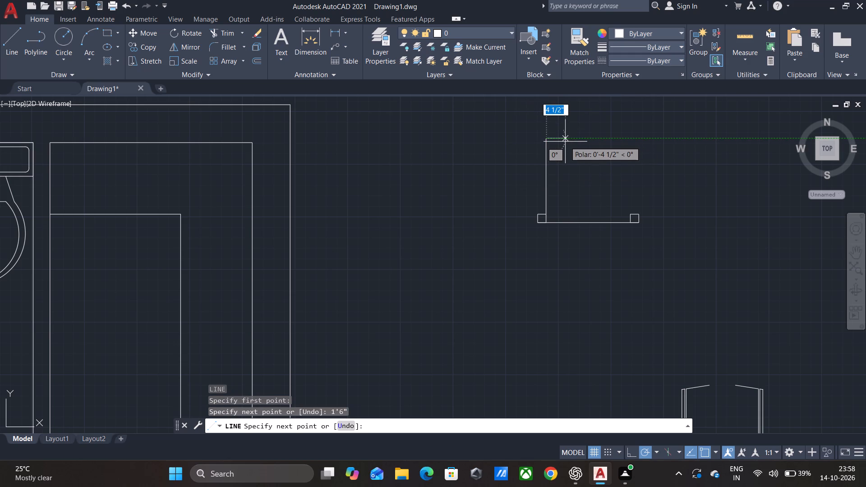
{"action": "type", "text": "2\""}
{"action": "key", "text": "Return"}
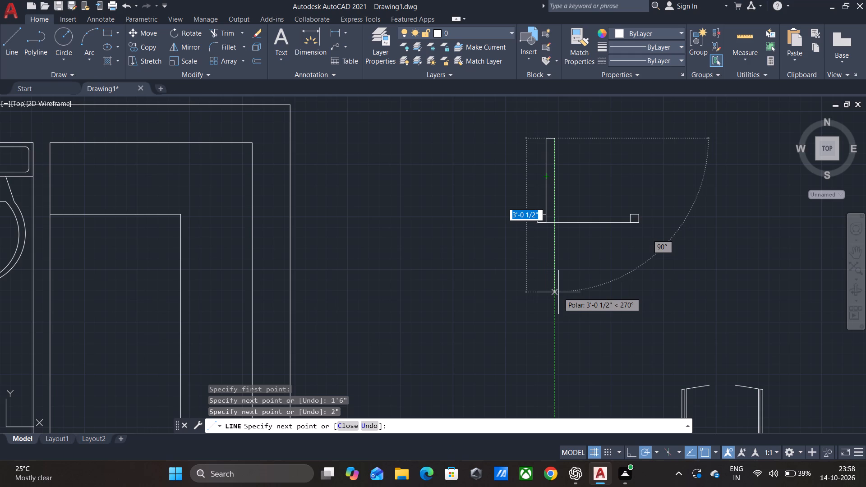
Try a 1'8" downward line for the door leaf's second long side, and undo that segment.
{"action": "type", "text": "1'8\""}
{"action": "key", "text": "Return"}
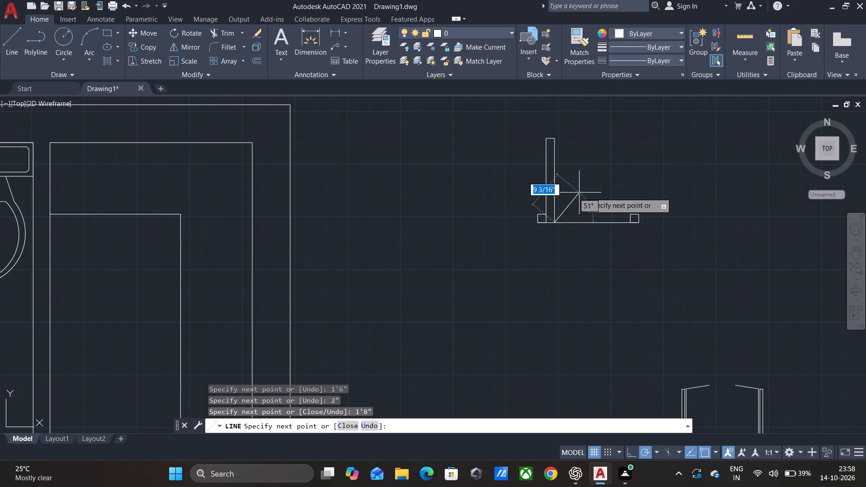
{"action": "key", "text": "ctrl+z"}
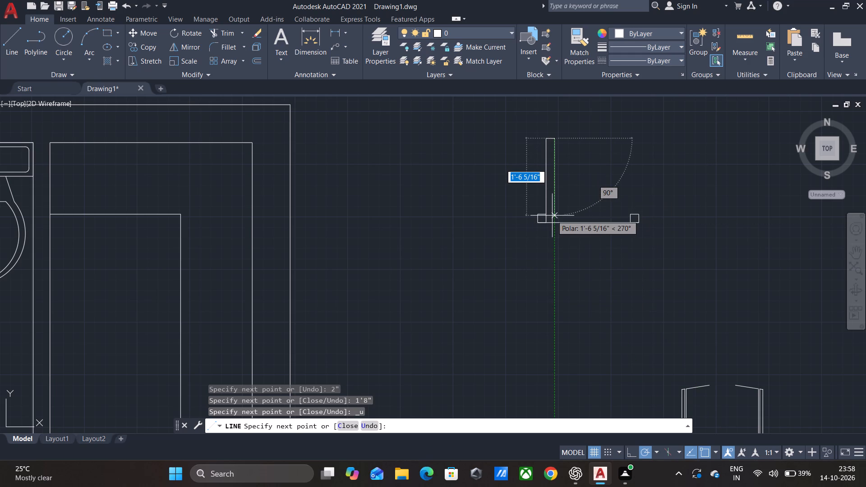
Complete the door leaf outline with a 1'6" line downward and a 2" line back to the left jamb's corner.
{"action": "type", "text": "1'6\""}
{"action": "key", "text": "Return"}
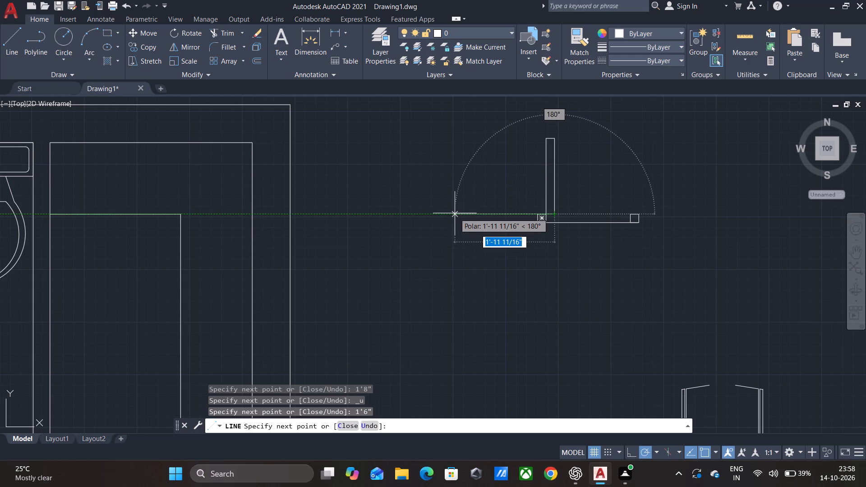
{"action": "type", "text": "2\""}
{"action": "key", "text": "Return"}
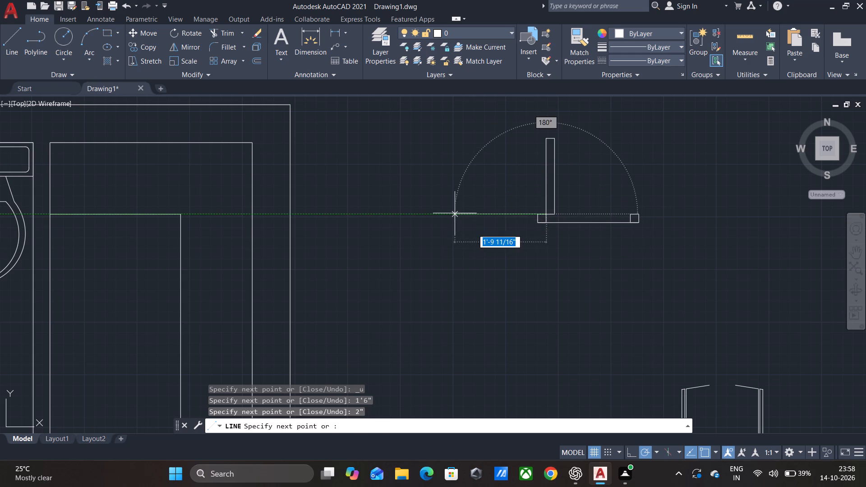
{"action": "key", "text": "space"}
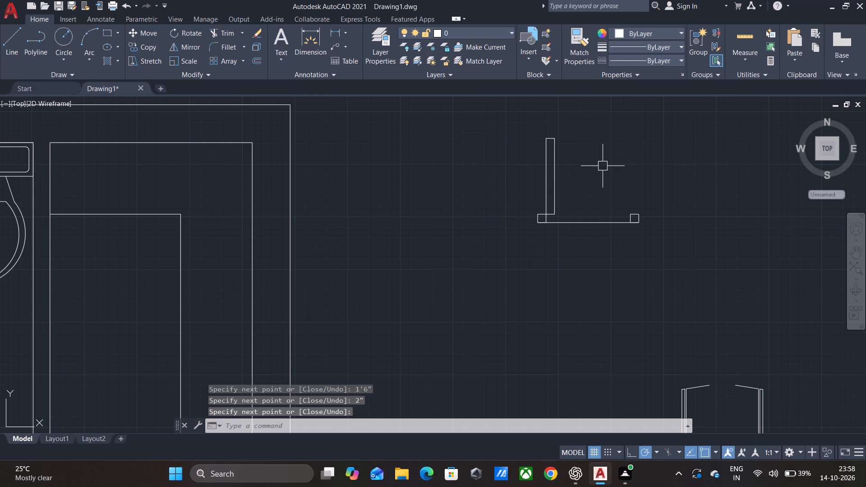
Draw the door swing as a three-point arc from the leaf's upper-left corner through its upper-right corner to the right jamb's upper-left corner.
{"action": "scroll", "coordinate": [603, 166], "scroll_direction": "down", "scroll_amount": 1}
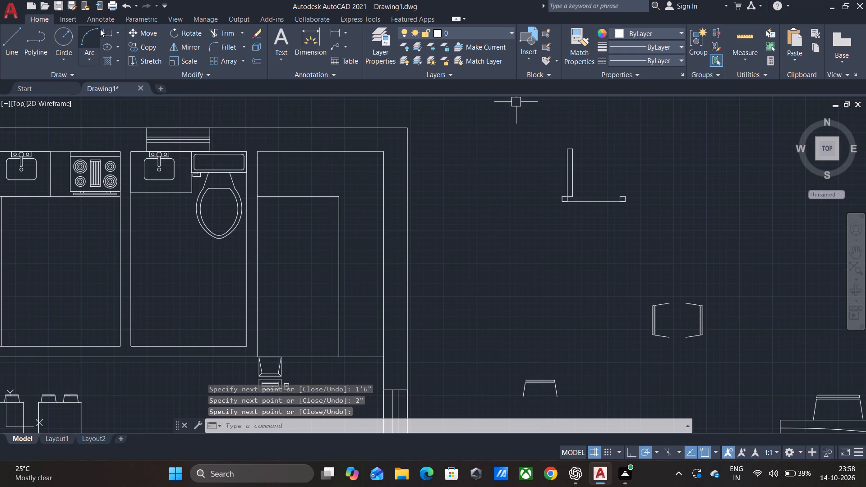
{"action": "left_click", "coordinate": [87, 32]}
{"action": "scroll", "coordinate": [534, 129], "scroll_direction": "up", "scroll_amount": 2}
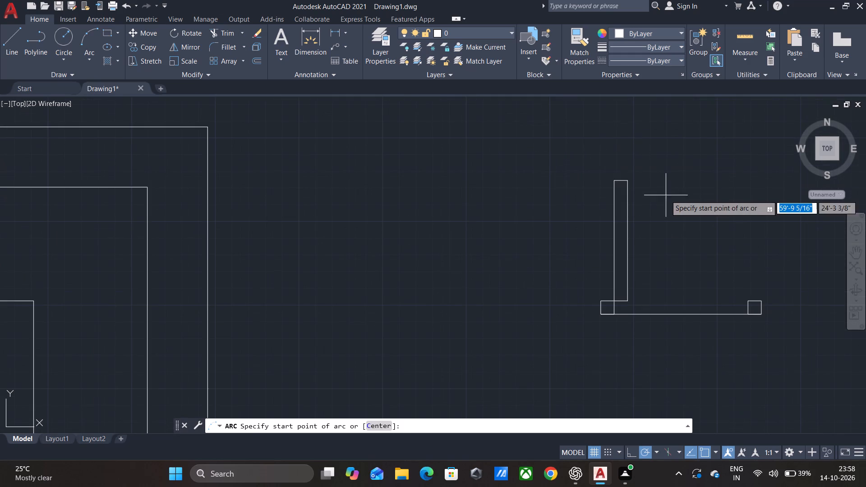
{"action": "left_click", "coordinate": [613, 179]}
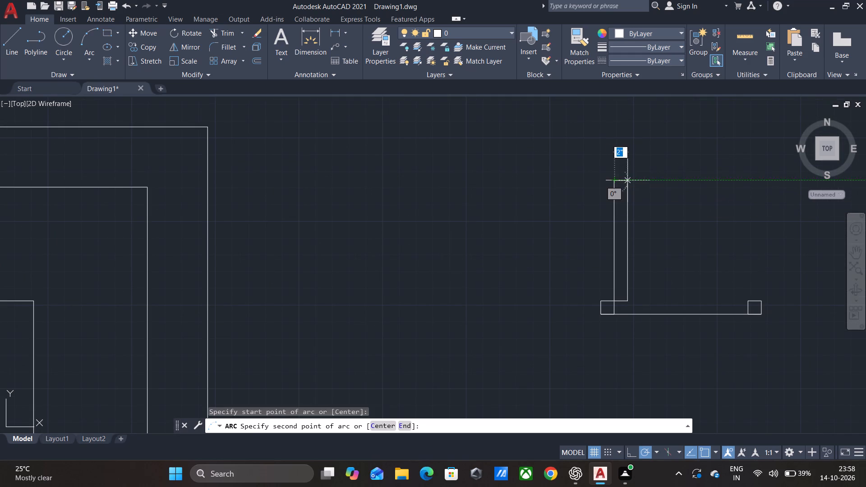
{"action": "left_click", "coordinate": [630, 178]}
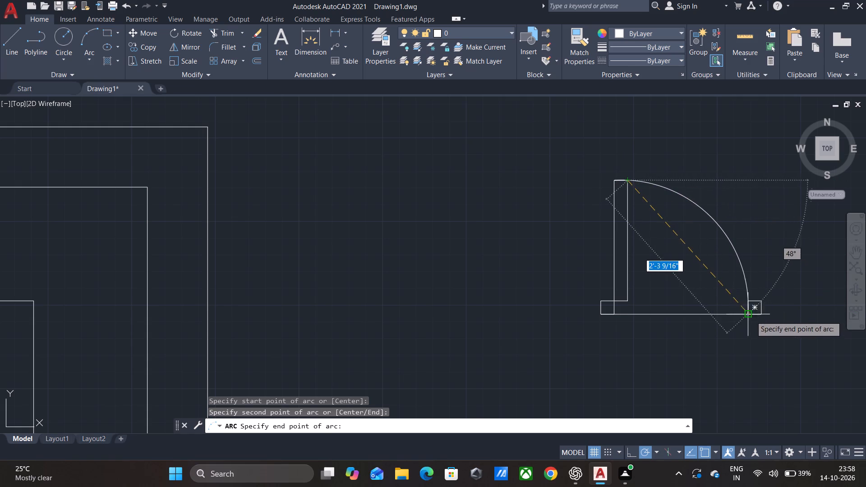
{"action": "left_click", "coordinate": [748, 304]}
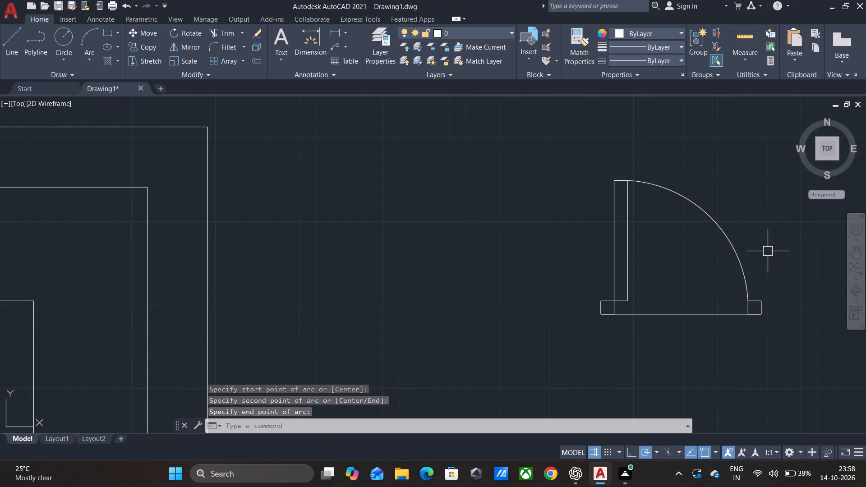
{"action": "key", "text": "Escape"}
Trim away the base line between the two square jambs of the door symbol.
{"action": "type", "text": "TR"}
{"action": "key", "text": "Return"}
{"action": "key", "text": "Return"}
{"action": "left_click", "coordinate": [660, 316]}
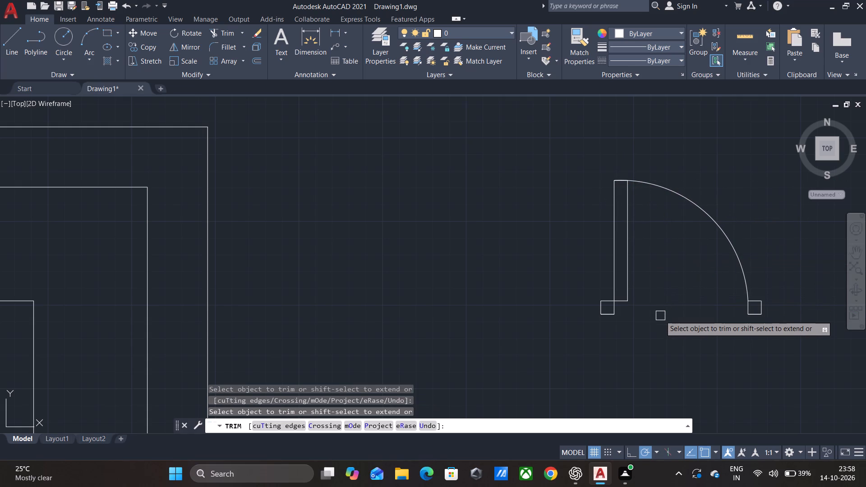
Join the door symbol's leaf, swing arc and jamb segments into polylines.
{"action": "scroll", "coordinate": [668, 313], "scroll_direction": "down", "scroll_amount": 2}
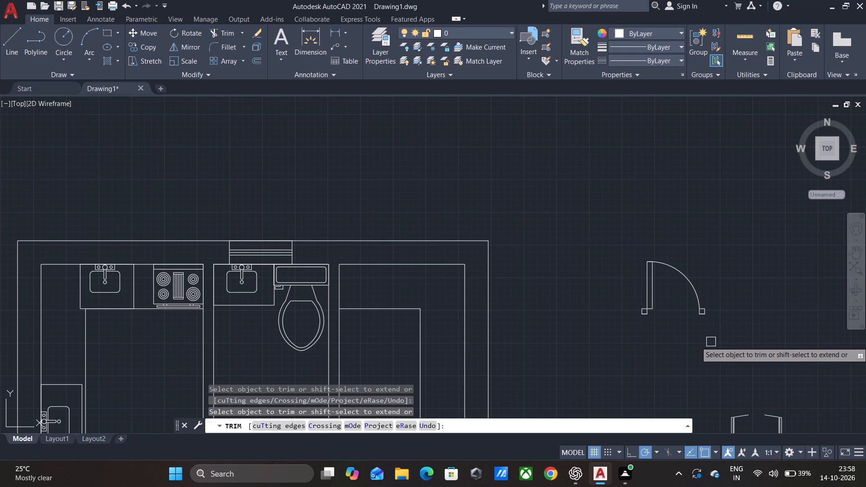
{"action": "middle_click_drag", "start_coordinate": [711, 342], "coordinate": [714, 324]}
{"action": "key", "text": "Escape"}
{"action": "left_click_drag", "start_coordinate": [730, 331], "coordinate": [715, 300]}
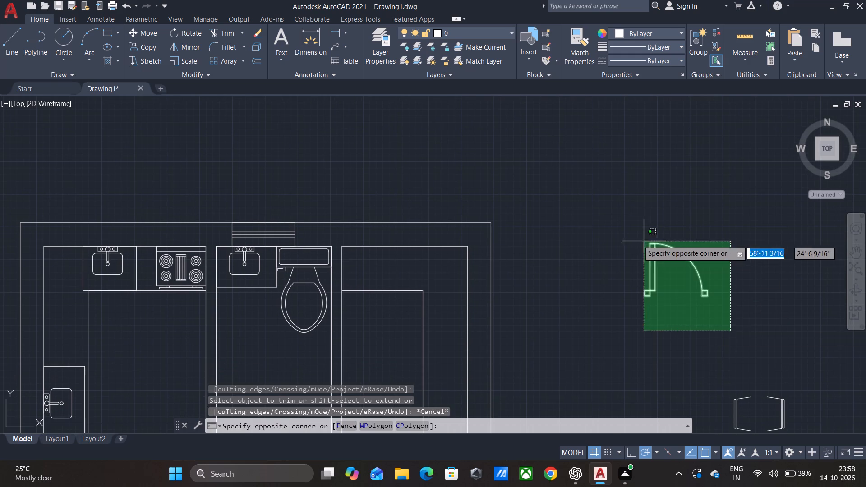
{"action": "left_click", "coordinate": [602, 230]}
{"action": "key", "text": "j"}
{"action": "key", "text": "Return"}
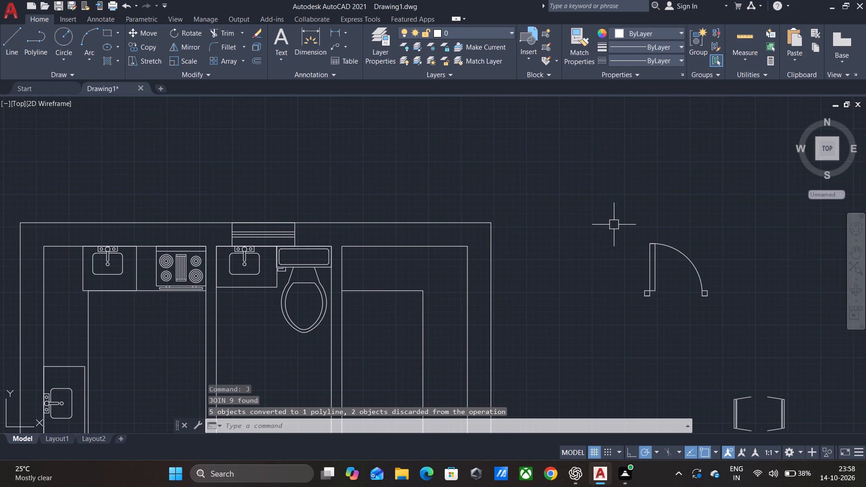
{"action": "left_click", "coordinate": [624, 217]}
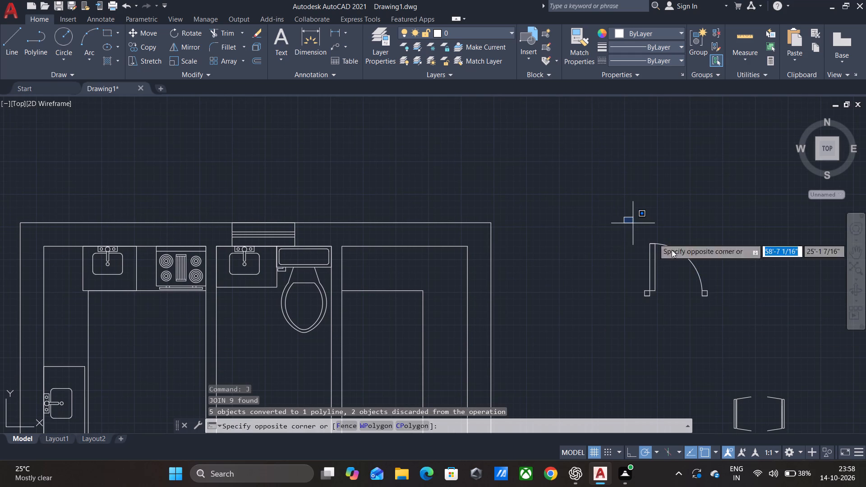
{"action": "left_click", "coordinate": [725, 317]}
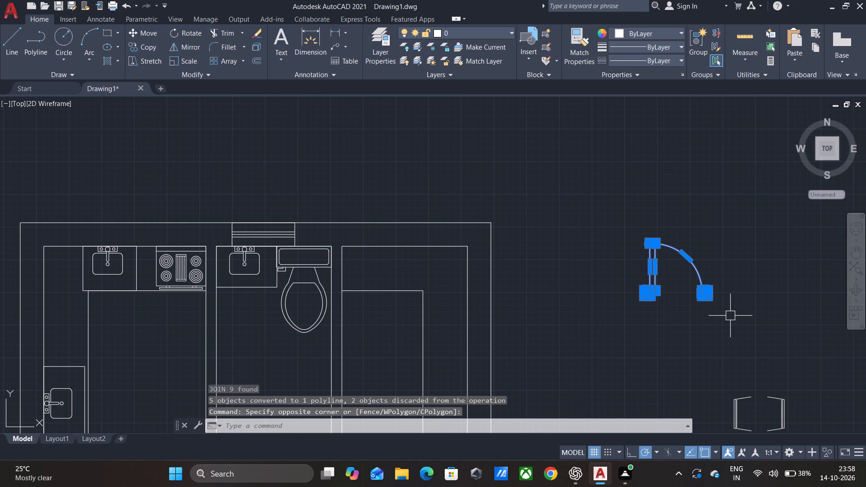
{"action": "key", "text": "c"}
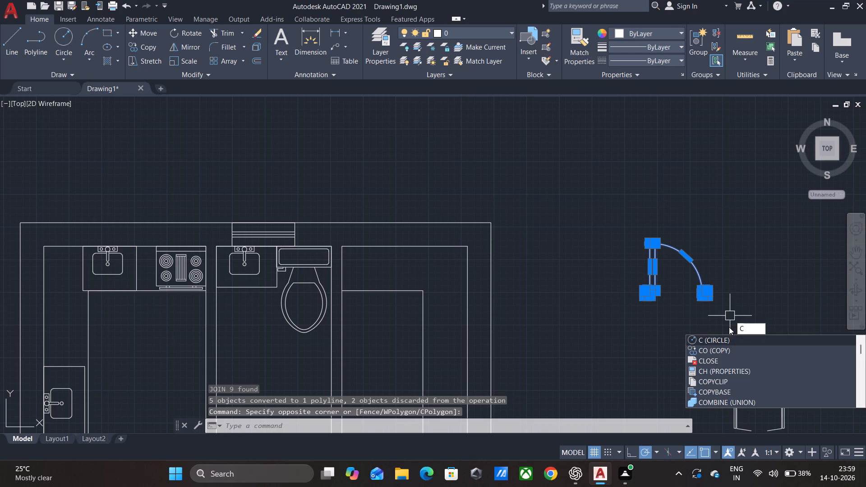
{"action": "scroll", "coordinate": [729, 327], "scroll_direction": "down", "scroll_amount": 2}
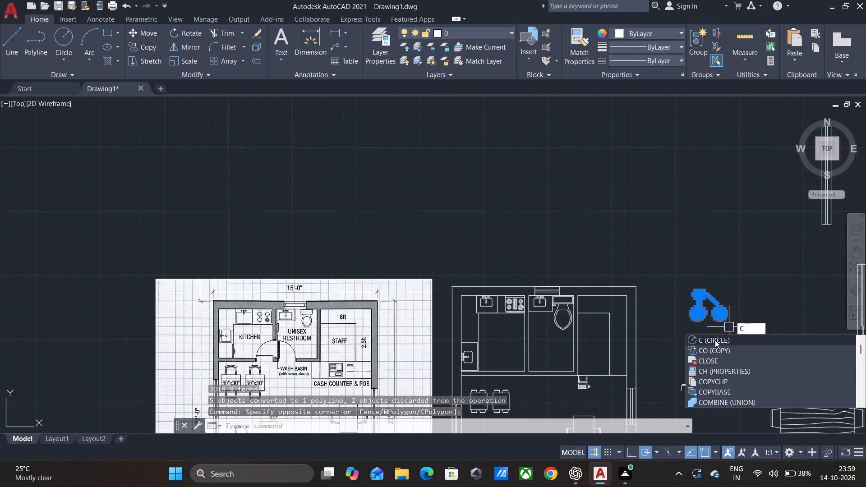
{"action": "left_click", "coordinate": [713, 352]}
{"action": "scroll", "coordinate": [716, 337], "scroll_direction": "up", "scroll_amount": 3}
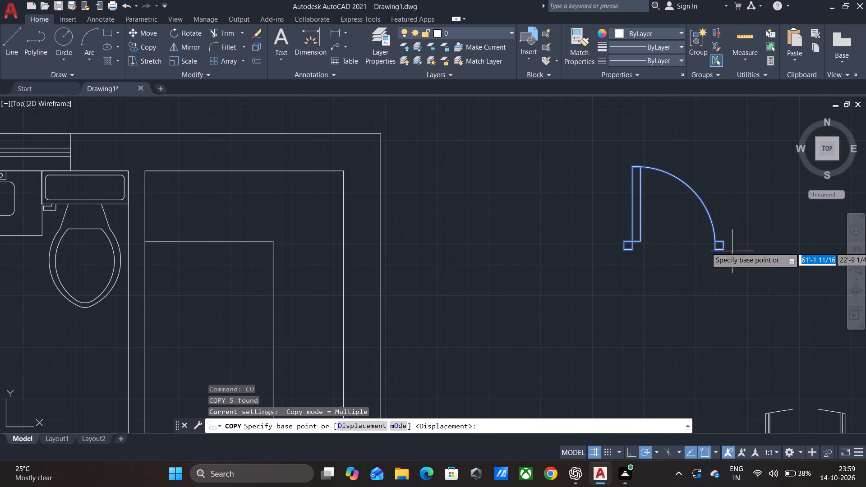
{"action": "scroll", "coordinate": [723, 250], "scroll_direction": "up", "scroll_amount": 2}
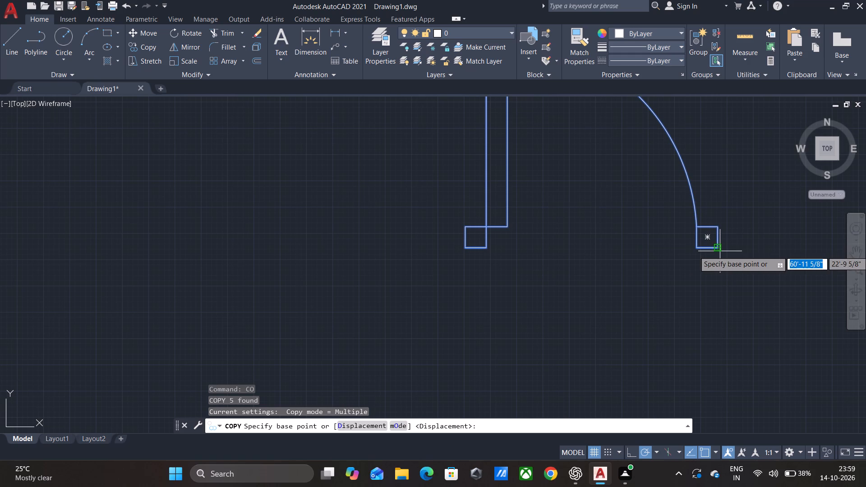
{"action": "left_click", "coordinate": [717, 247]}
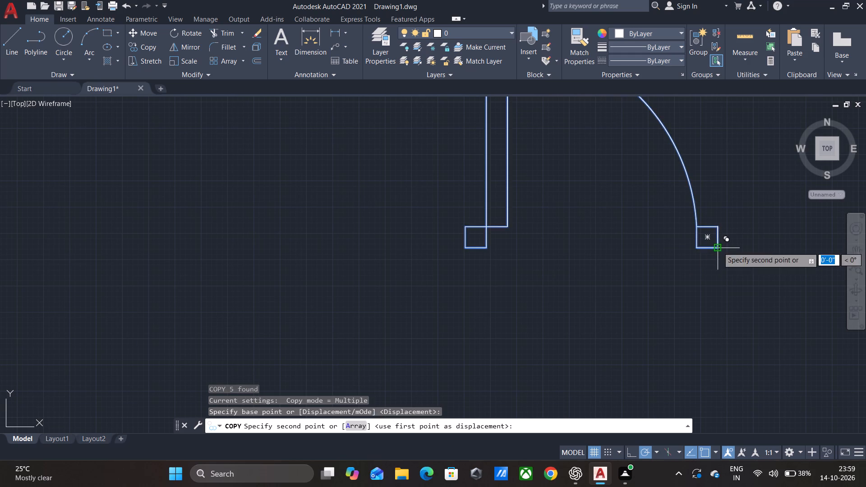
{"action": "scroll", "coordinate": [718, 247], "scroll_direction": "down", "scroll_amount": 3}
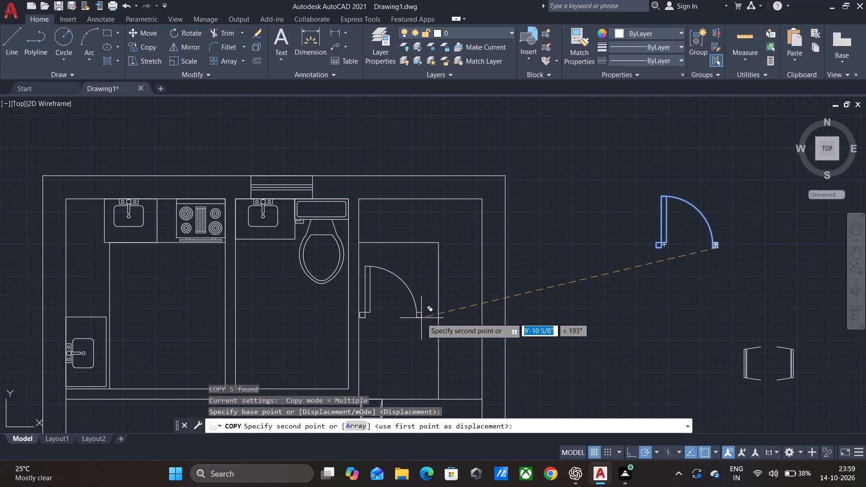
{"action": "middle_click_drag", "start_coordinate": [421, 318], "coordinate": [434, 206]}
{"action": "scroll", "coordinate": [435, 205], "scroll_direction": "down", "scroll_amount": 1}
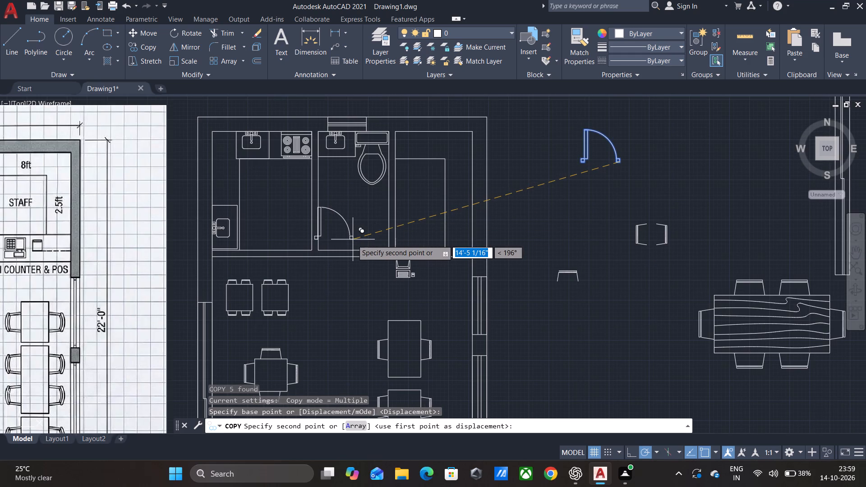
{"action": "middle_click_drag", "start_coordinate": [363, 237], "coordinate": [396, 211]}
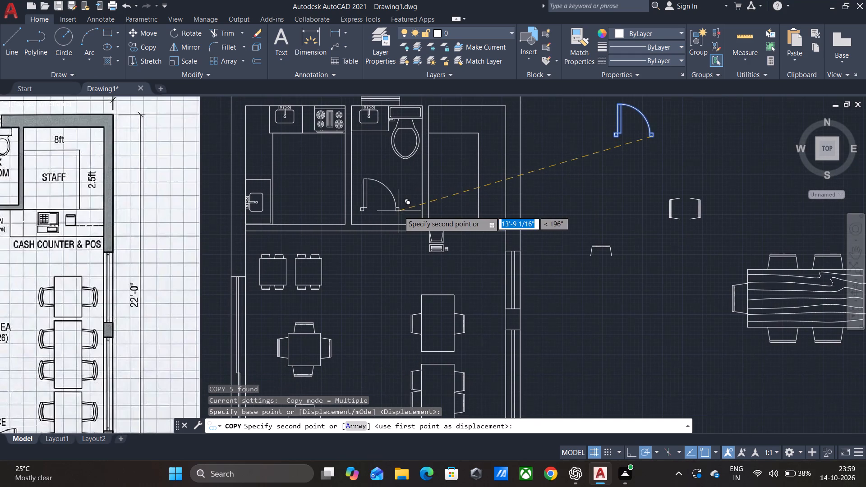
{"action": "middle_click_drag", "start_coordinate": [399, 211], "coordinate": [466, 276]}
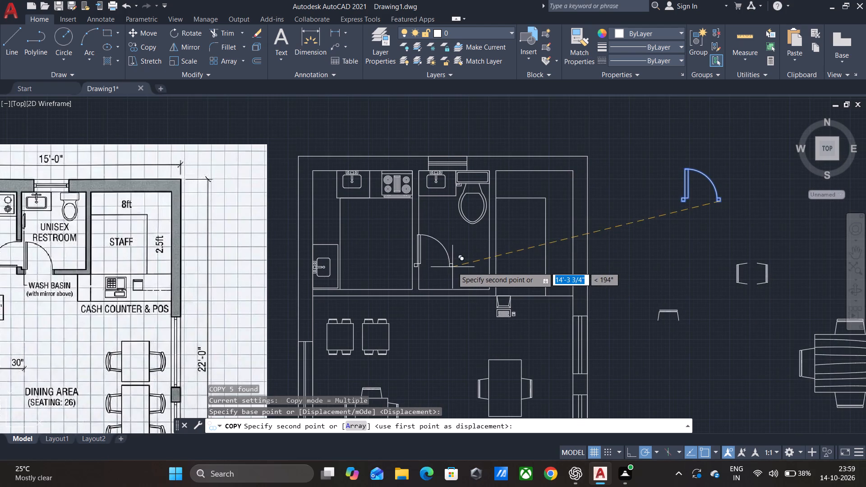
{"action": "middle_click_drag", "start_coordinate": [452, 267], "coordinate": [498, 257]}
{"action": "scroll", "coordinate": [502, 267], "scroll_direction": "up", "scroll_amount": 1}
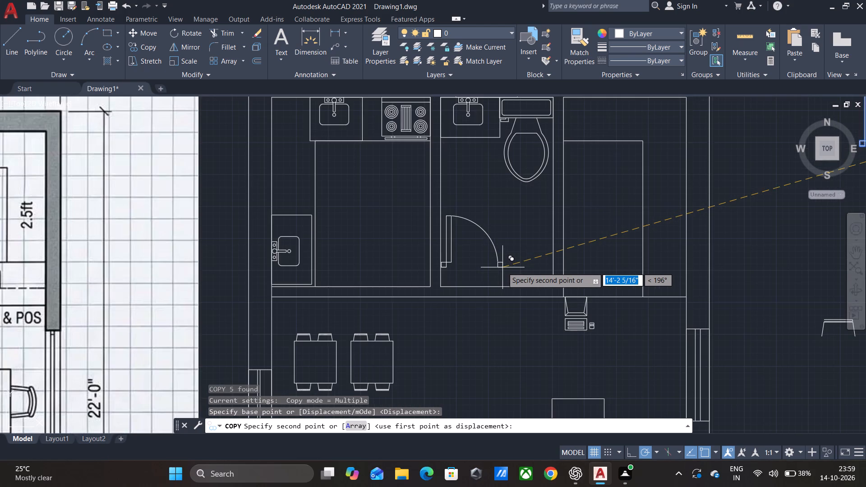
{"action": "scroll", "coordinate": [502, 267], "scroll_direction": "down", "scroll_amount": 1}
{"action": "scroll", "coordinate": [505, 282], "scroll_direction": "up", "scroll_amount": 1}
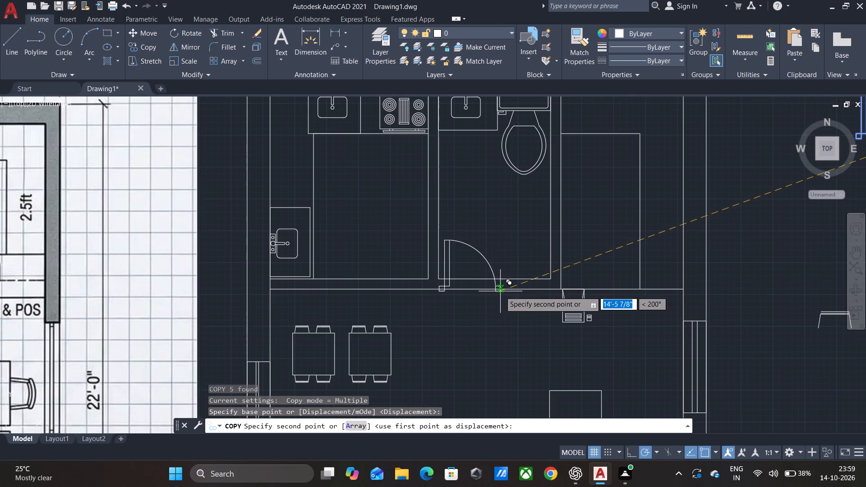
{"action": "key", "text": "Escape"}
Copy the door symbol from its left jamb's lower-left corner to the lower-left corner of the restroom, on the partition's dining-side line.
{"action": "scroll", "coordinate": [774, 263], "scroll_direction": "down", "scroll_amount": 1}
{"action": "middle_click_drag", "start_coordinate": [774, 263], "coordinate": [705, 305]}
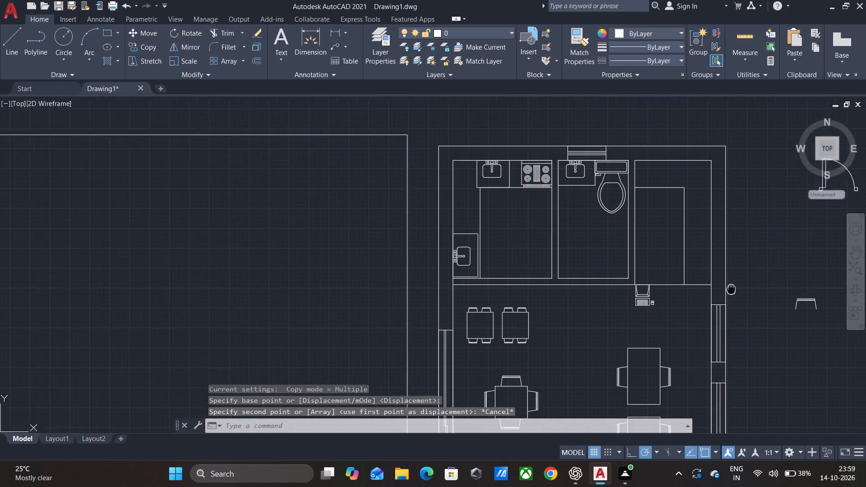
{"action": "middle_click_drag", "start_coordinate": [705, 305], "coordinate": [688, 312]}
{"action": "left_click_drag", "start_coordinate": [807, 261], "coordinate": [779, 249]}
{"action": "left_click", "coordinate": [735, 192]}
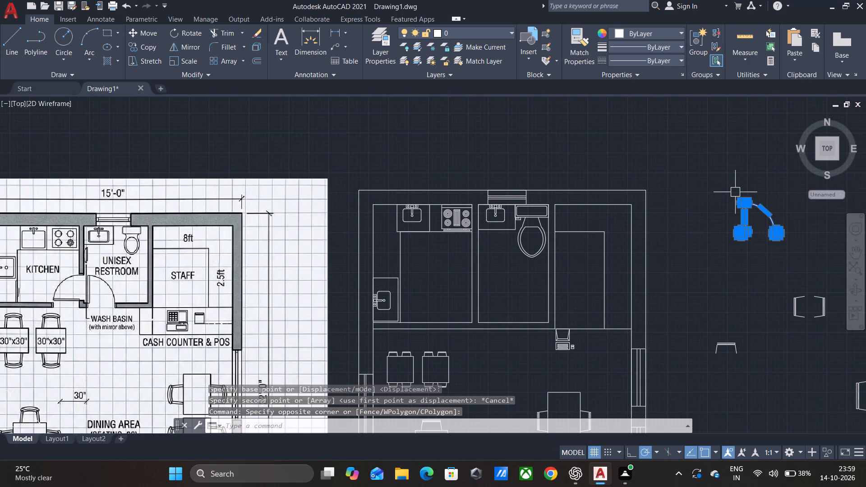
{"action": "key", "text": "c"}
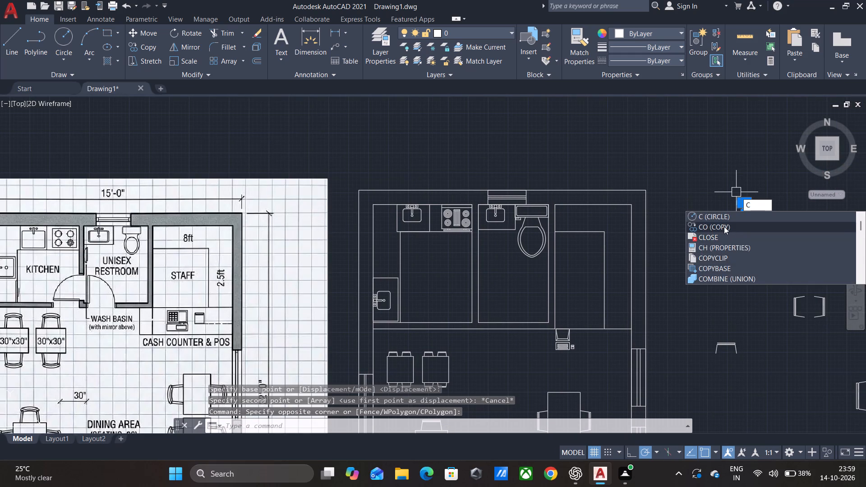
{"action": "left_click", "coordinate": [724, 226]}
{"action": "scroll", "coordinate": [731, 224], "scroll_direction": "up", "scroll_amount": 3}
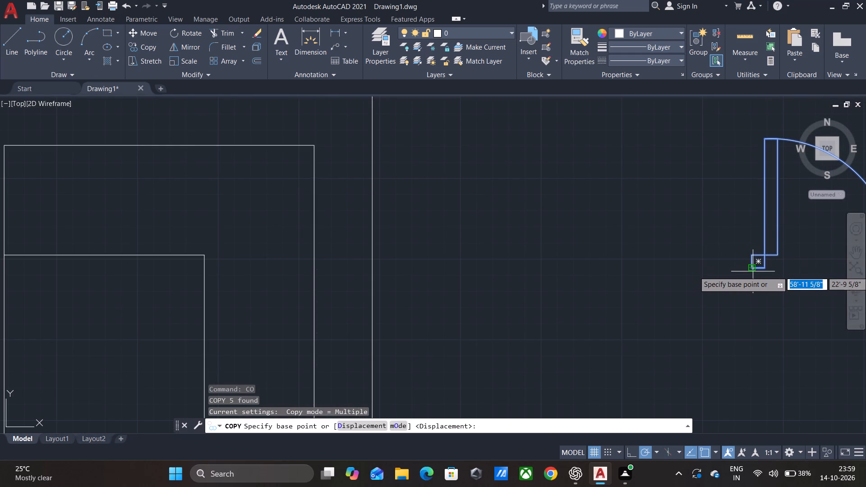
{"action": "left_click", "coordinate": [750, 268]}
{"action": "scroll", "coordinate": [737, 268], "scroll_direction": "down", "scroll_amount": 3}
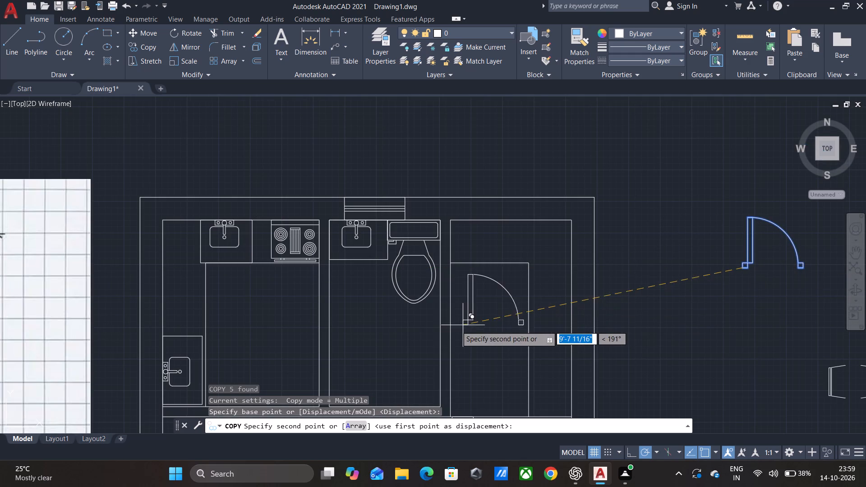
{"action": "middle_click_drag", "start_coordinate": [456, 326], "coordinate": [539, 195]}
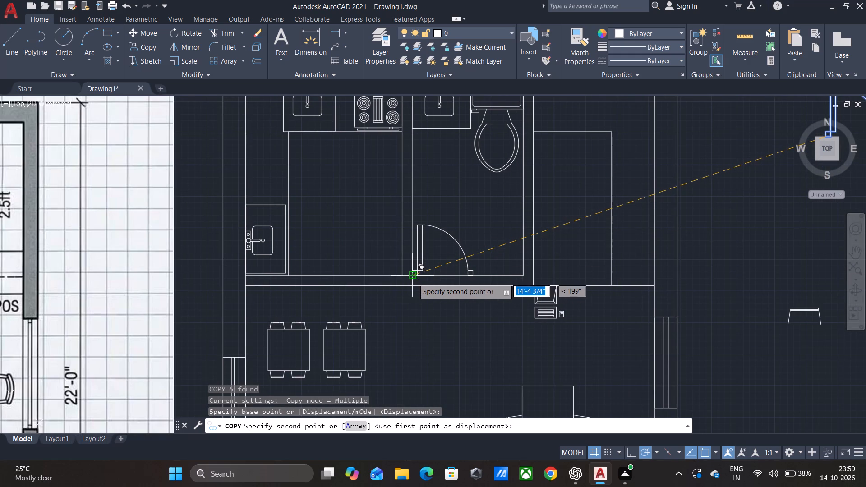
{"action": "left_click", "coordinate": [413, 285]}
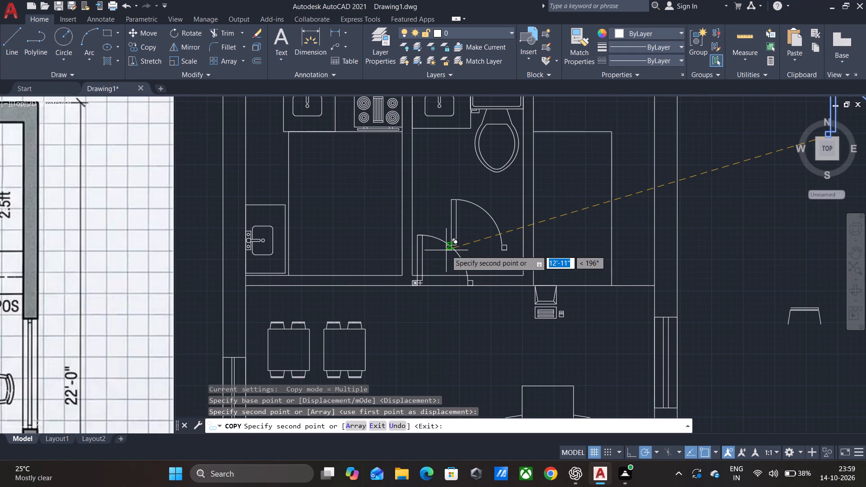
{"action": "key", "text": "Escape"}
Rotate the original door symbol 90° counterclockwise about the lower-right corner of its right jamb.
{"action": "scroll", "coordinate": [446, 250], "scroll_direction": "down", "scroll_amount": 1}
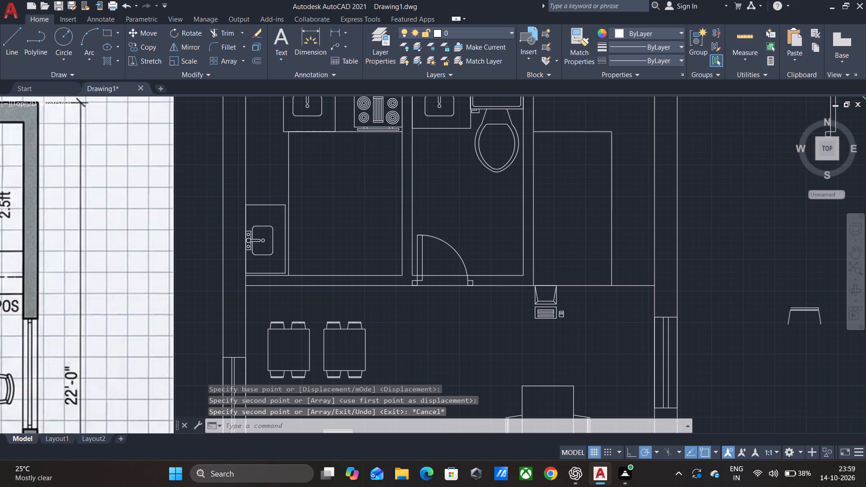
{"action": "left_click", "coordinate": [746, 194]}
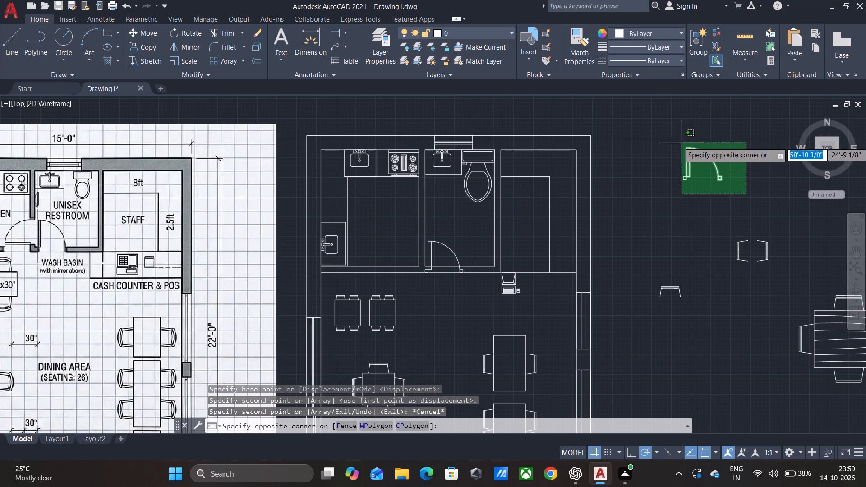
{"action": "left_click", "coordinate": [666, 137]}
{"action": "key", "text": "r"}
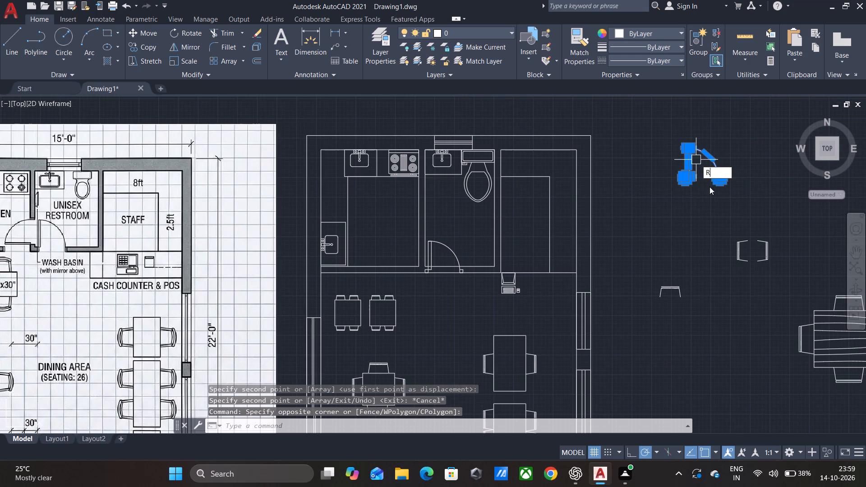
{"action": "left_click", "coordinate": [722, 221]}
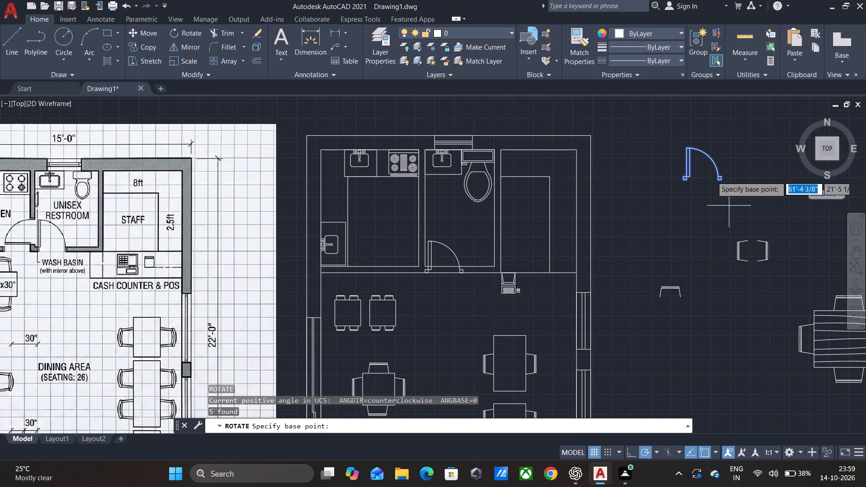
{"action": "scroll", "coordinate": [725, 178], "scroll_direction": "up", "scroll_amount": 3}
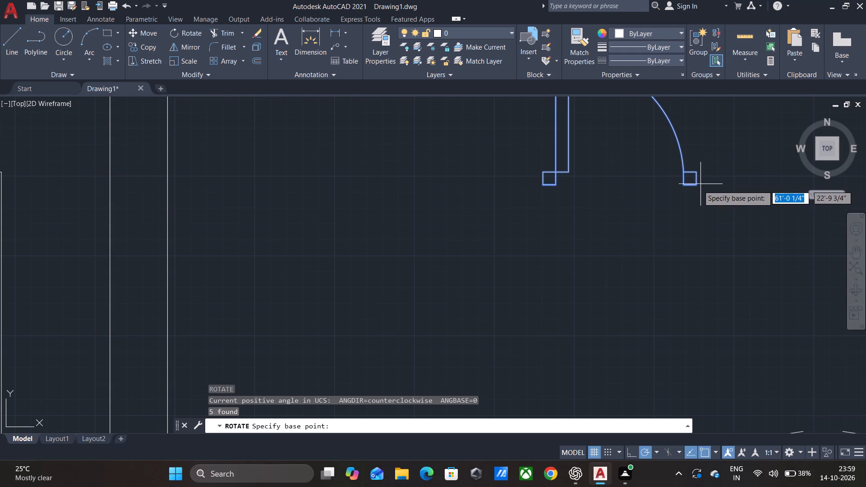
{"action": "left_click", "coordinate": [696, 187]}
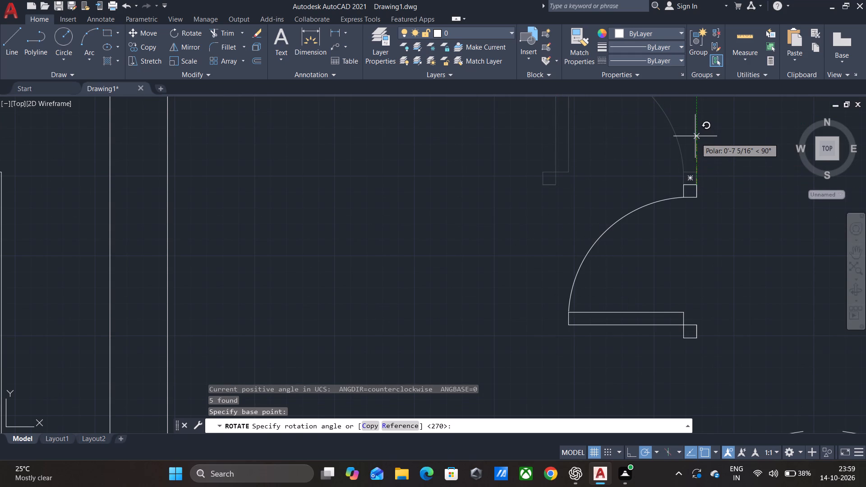
{"action": "left_click", "coordinate": [695, 136]}
{"action": "key", "text": "Escape"}
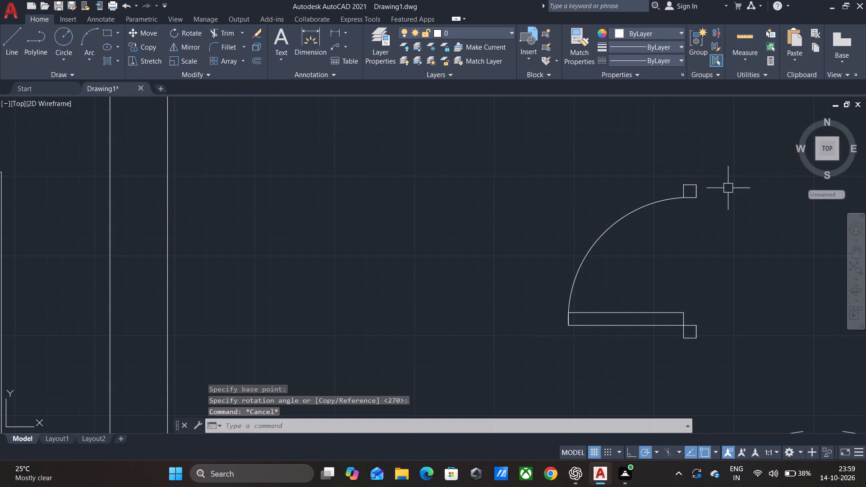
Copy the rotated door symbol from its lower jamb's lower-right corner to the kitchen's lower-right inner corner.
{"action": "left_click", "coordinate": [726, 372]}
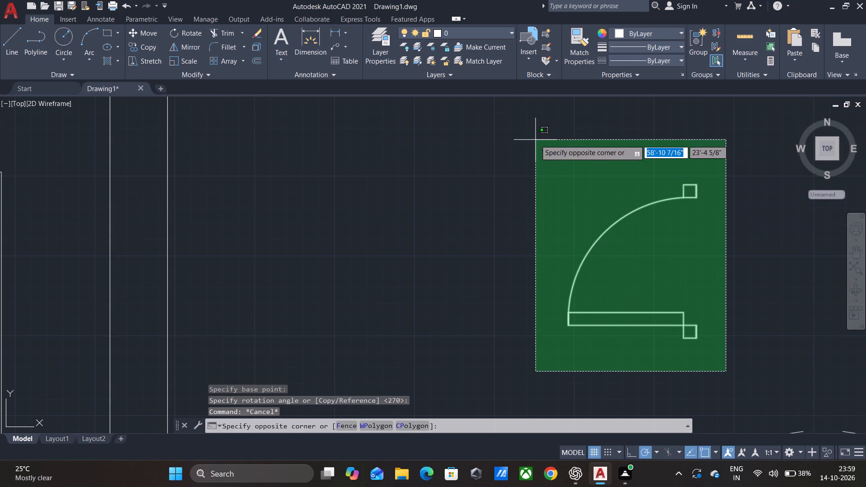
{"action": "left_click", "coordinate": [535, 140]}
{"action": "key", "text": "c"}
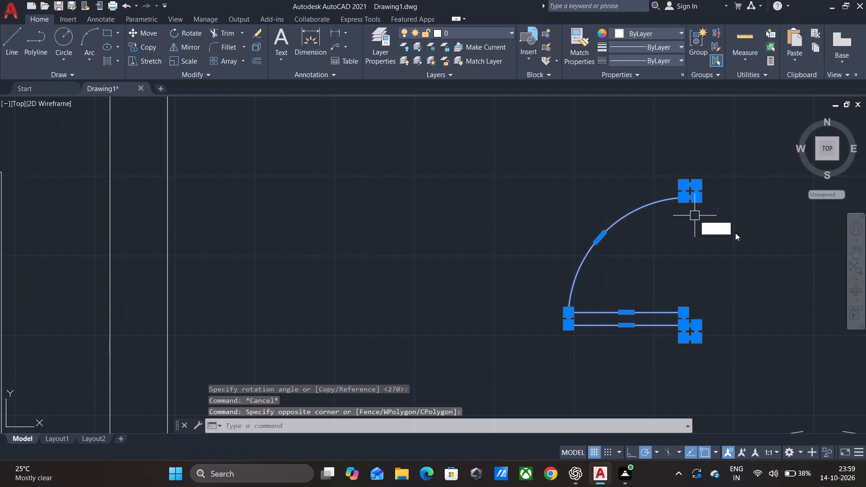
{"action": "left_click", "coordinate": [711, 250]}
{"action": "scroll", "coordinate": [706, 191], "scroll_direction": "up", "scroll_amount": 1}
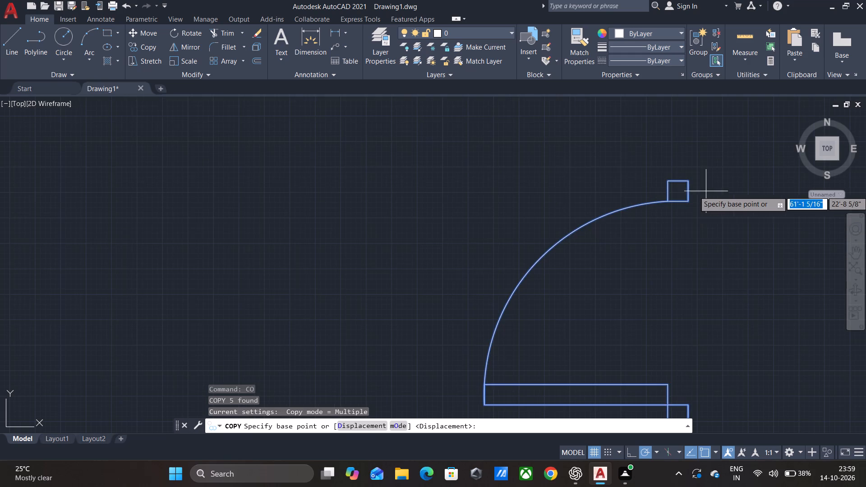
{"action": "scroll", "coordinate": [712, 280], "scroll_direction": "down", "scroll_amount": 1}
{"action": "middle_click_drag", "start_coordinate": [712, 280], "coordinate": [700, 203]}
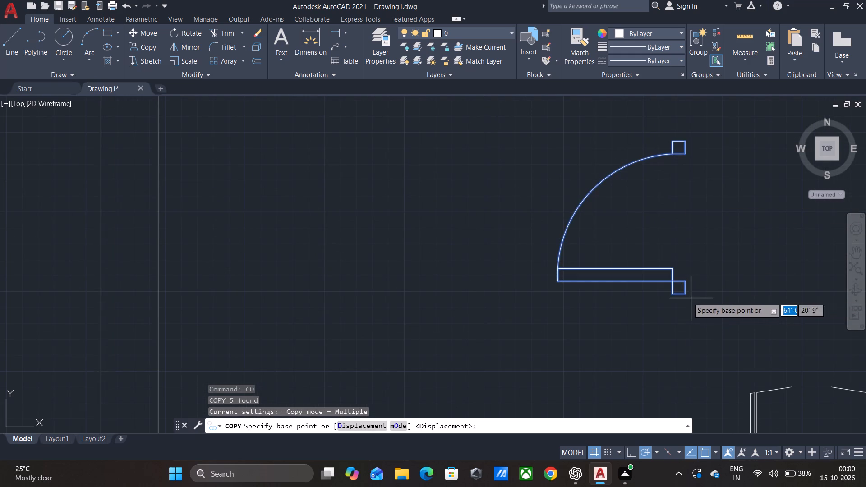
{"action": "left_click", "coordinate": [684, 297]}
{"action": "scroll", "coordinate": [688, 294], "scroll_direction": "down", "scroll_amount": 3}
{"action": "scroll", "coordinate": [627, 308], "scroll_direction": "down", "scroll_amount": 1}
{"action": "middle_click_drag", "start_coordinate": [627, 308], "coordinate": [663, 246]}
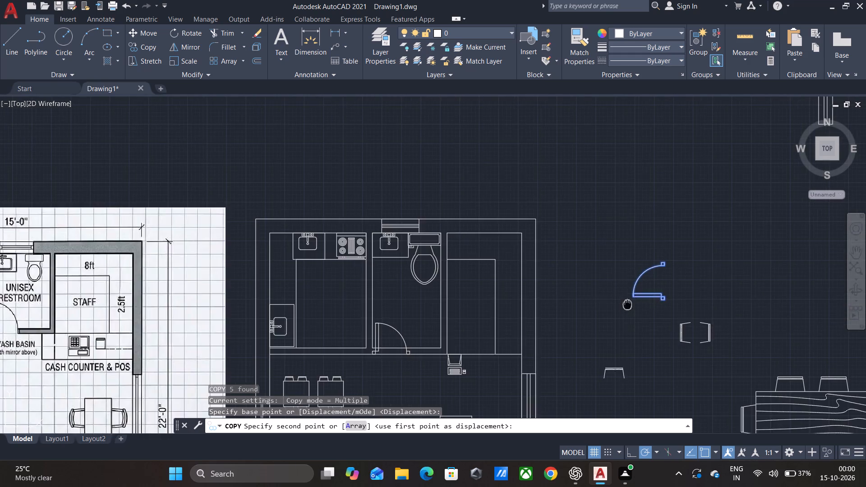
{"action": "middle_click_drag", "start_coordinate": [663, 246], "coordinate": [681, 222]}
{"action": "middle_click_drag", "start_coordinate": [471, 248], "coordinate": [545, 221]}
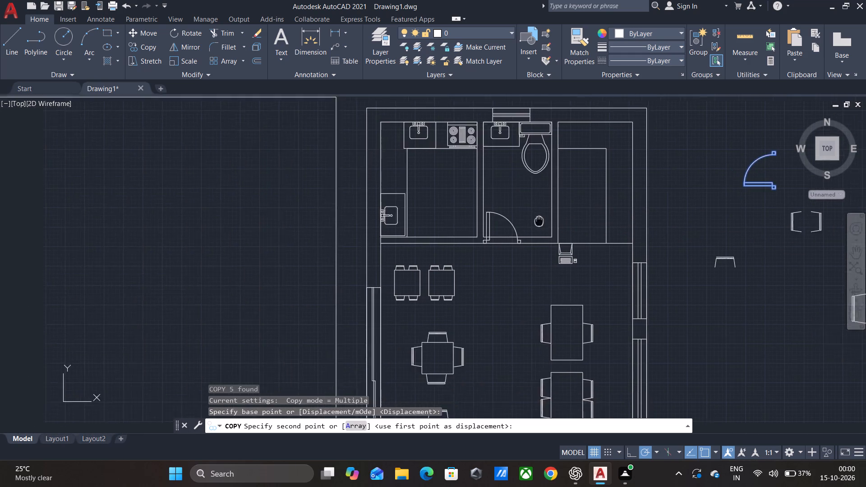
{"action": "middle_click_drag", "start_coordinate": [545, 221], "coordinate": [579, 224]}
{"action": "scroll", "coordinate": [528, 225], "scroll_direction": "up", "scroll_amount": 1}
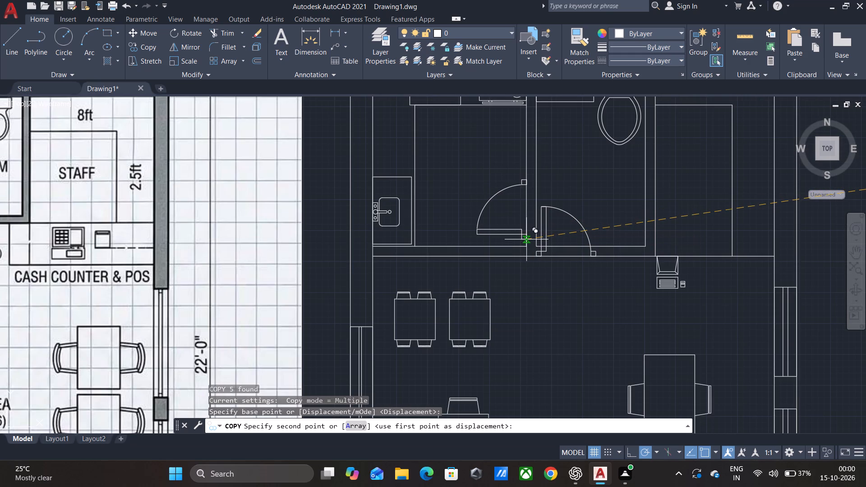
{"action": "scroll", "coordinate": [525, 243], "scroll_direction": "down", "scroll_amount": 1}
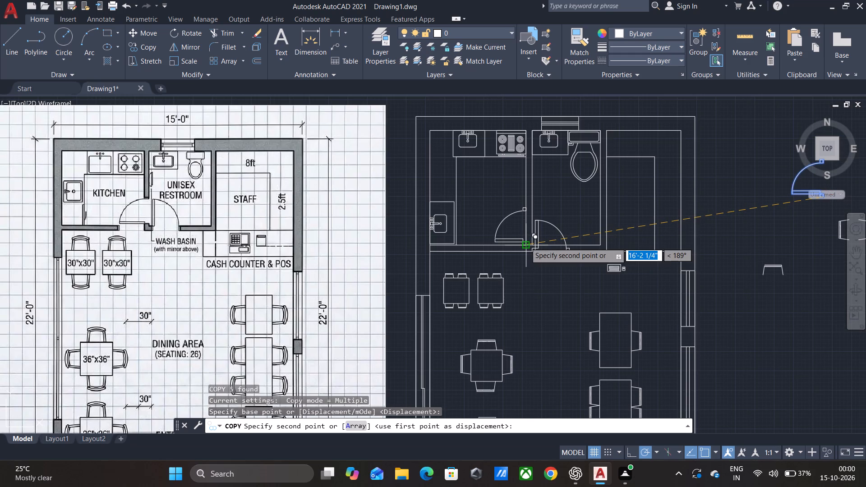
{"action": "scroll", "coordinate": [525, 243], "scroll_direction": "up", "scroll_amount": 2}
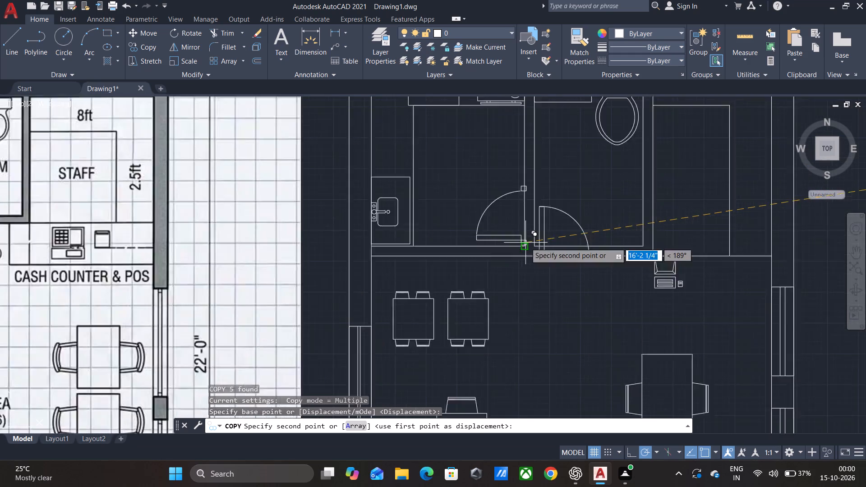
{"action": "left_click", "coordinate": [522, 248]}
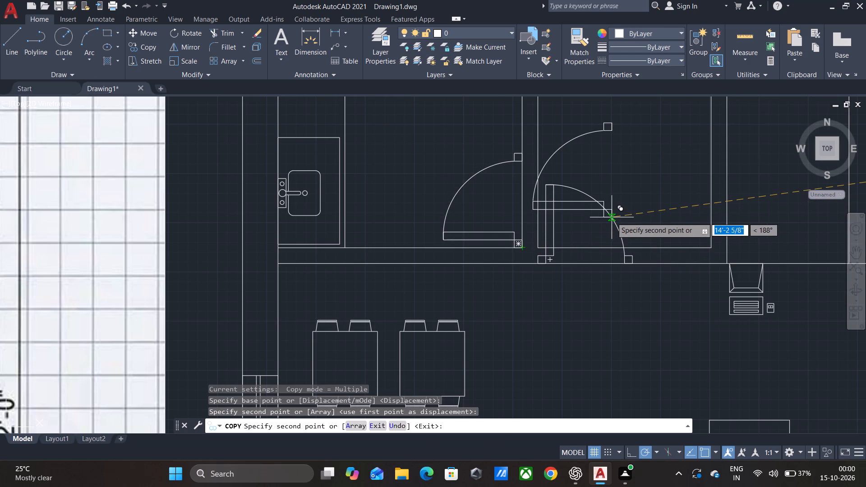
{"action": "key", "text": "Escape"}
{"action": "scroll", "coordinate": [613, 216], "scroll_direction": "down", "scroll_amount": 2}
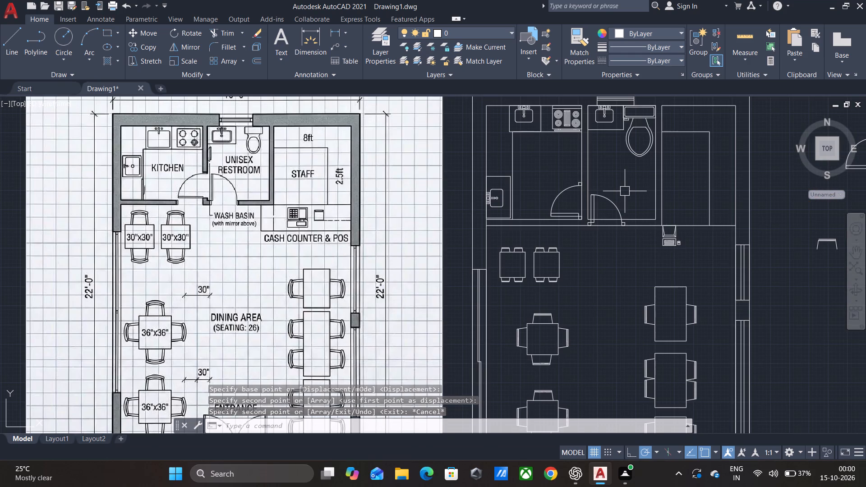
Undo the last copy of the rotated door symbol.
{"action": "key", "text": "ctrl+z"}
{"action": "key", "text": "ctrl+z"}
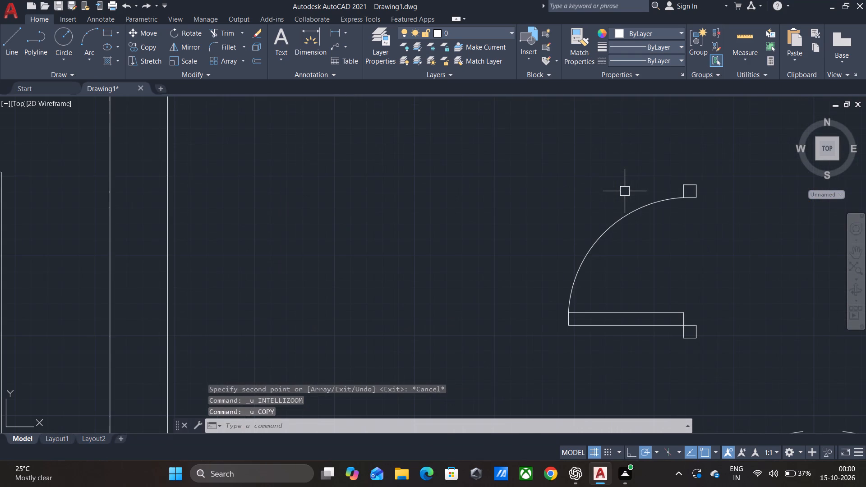
Copy the rotated door symbol from its lower jamb's lower-right corner to the lower-left corner of the restroom door's left jamb.
{"action": "scroll", "coordinate": [625, 191], "scroll_direction": "down", "scroll_amount": 3}
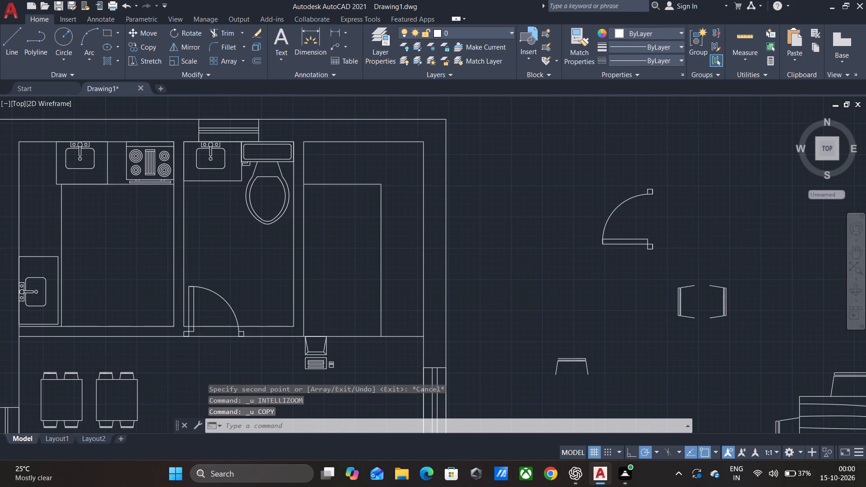
{"action": "left_click", "coordinate": [649, 239]}
{"action": "left_click", "coordinate": [589, 165]}
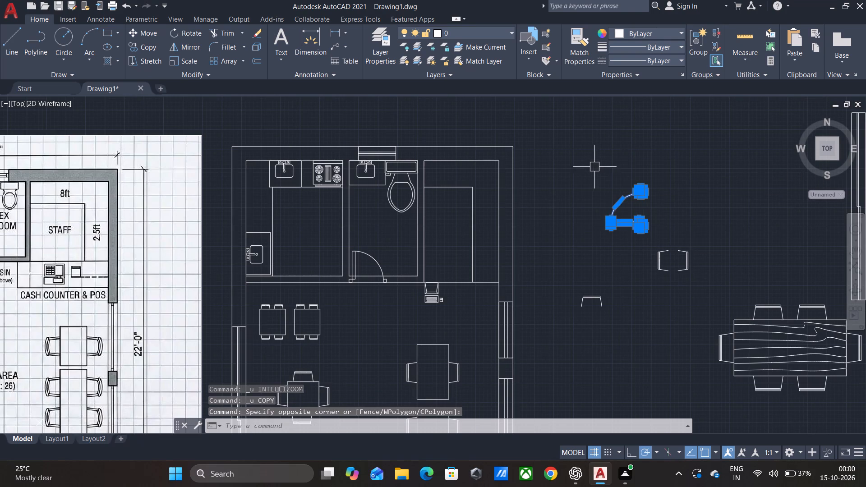
{"action": "key", "text": "c"}
{"action": "left_click", "coordinate": [636, 203]}
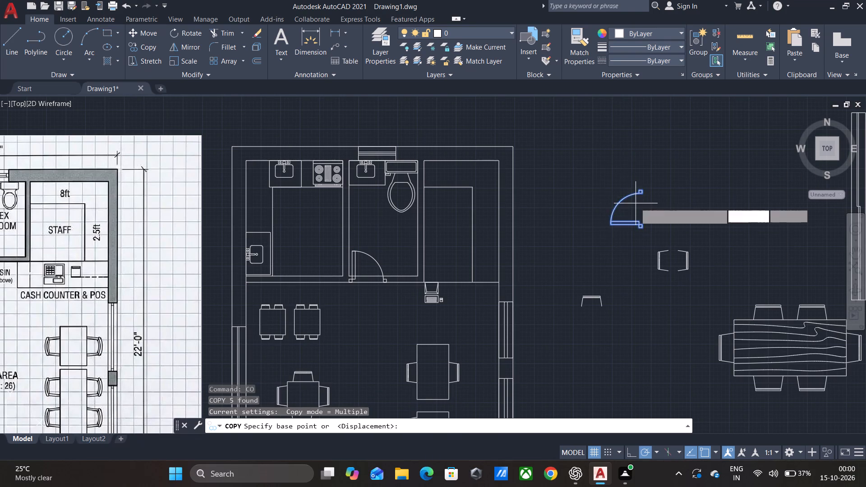
{"action": "scroll", "coordinate": [646, 204], "scroll_direction": "up", "scroll_amount": 2}
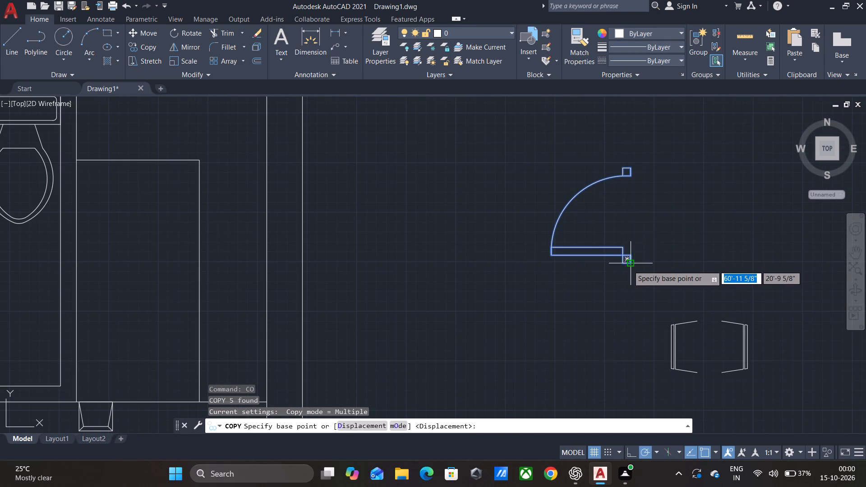
{"action": "left_click", "coordinate": [628, 266]}
{"action": "scroll", "coordinate": [643, 254], "scroll_direction": "down", "scroll_amount": 3}
{"action": "scroll", "coordinate": [486, 270], "scroll_direction": "up", "scroll_amount": 3}
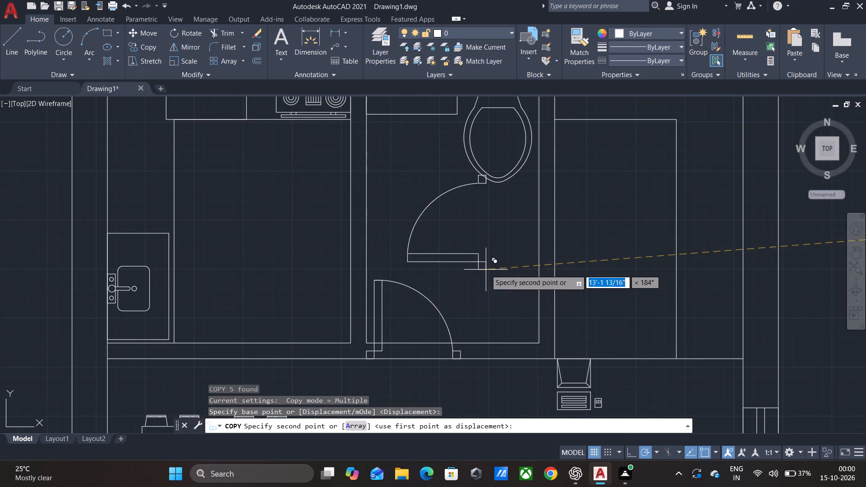
{"action": "left_click", "coordinate": [365, 360]}
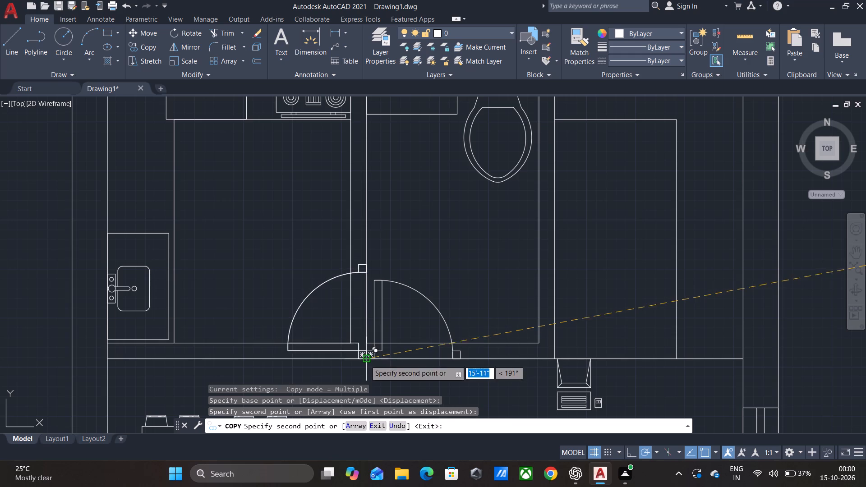
{"action": "key", "text": "Escape"}
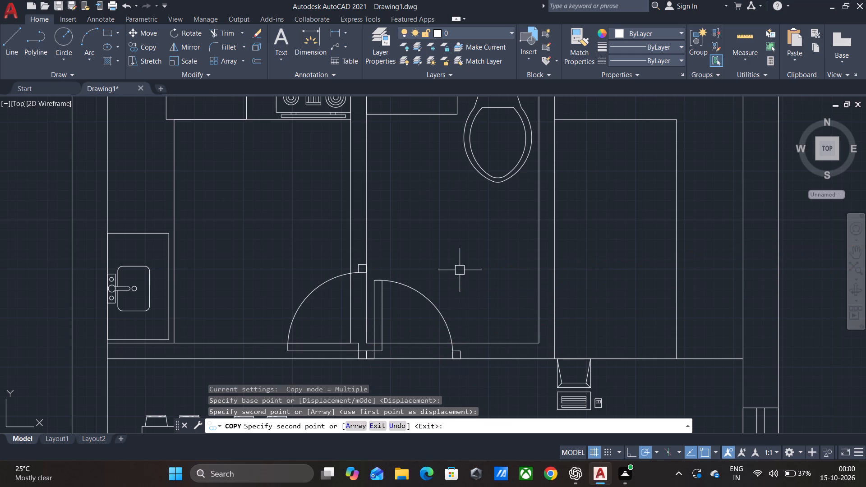
{"action": "key", "text": "Escape"}
Trim away both kitchen–restroom partition lines across the opening of the newly placed kitchen door.
{"action": "scroll", "coordinate": [461, 270], "scroll_direction": "down", "scroll_amount": 3}
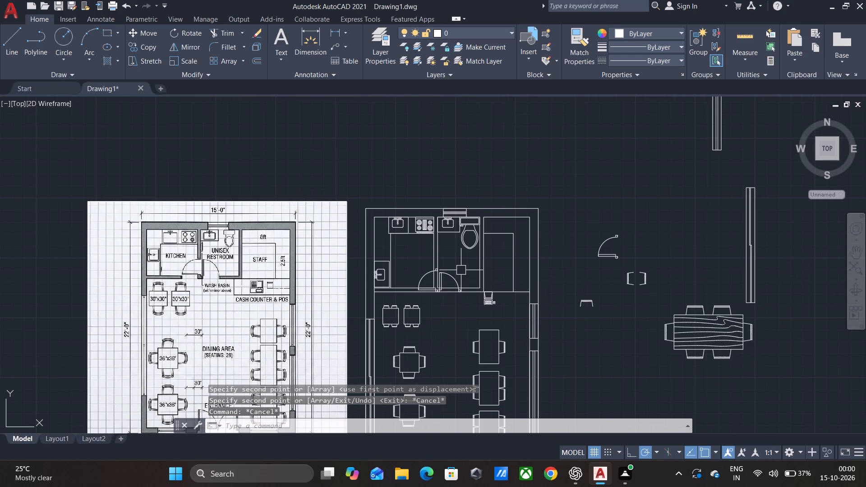
{"action": "scroll", "coordinate": [431, 279], "scroll_direction": "up", "scroll_amount": 3}
{"action": "key", "text": "Escape"}
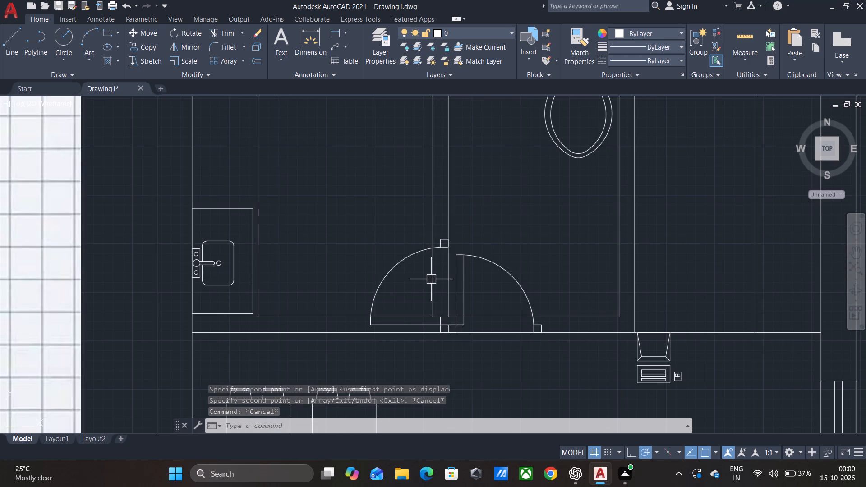
{"action": "key", "text": "t"}
{"action": "key", "text": "r"}
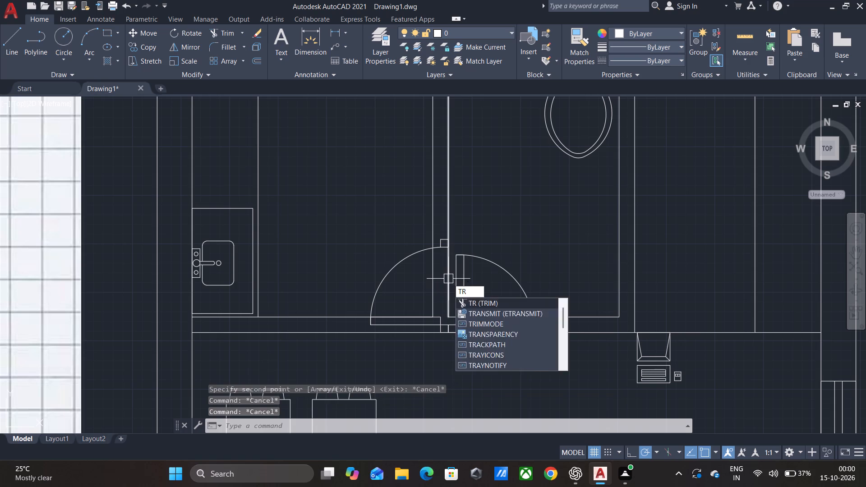
{"action": "key", "text": "Return"}
{"action": "key", "text": "Return"}
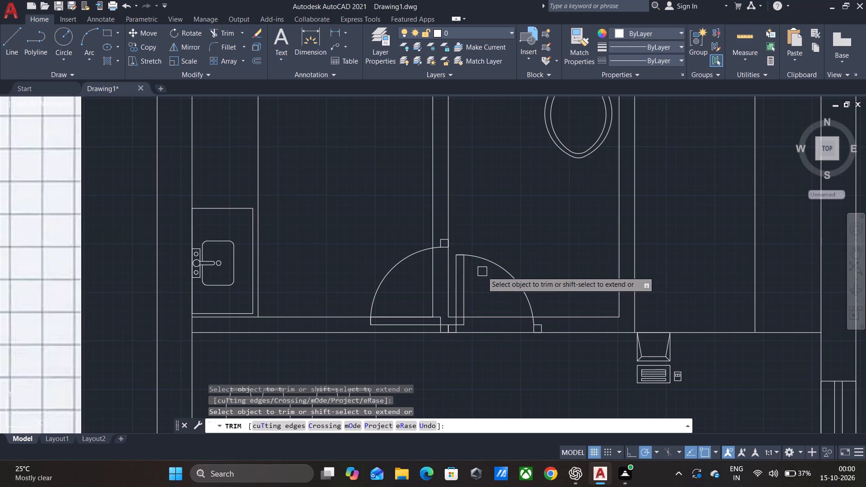
{"action": "left_click", "coordinate": [428, 269]}
{"action": "left_click", "coordinate": [434, 270]}
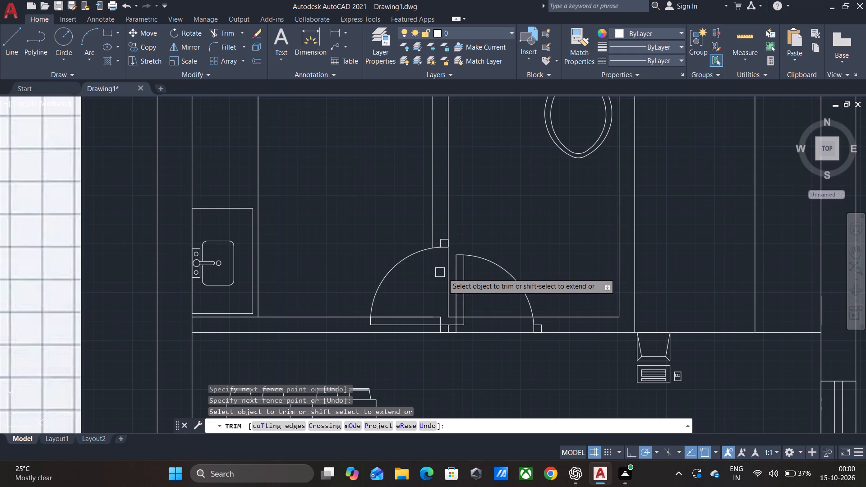
{"action": "left_click", "coordinate": [445, 275]}
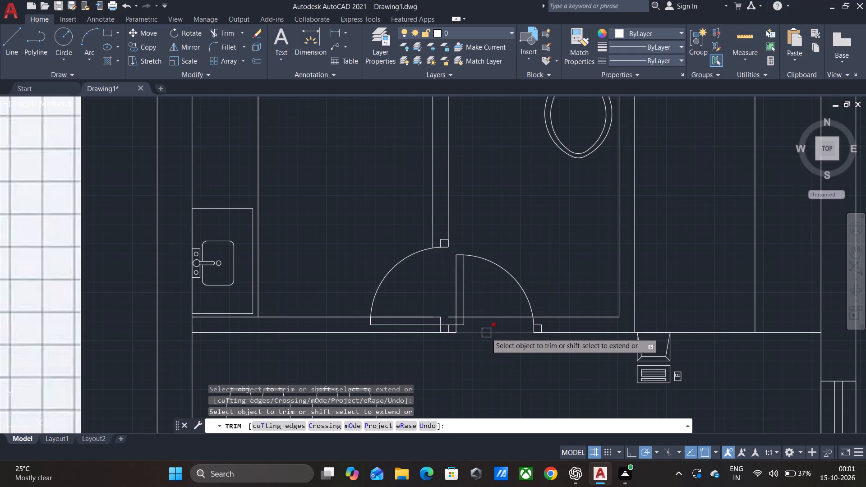
Trim away both lower wall lines across the restroom door opening.
{"action": "left_click", "coordinate": [486, 333]}
{"action": "left_click", "coordinate": [495, 320]}
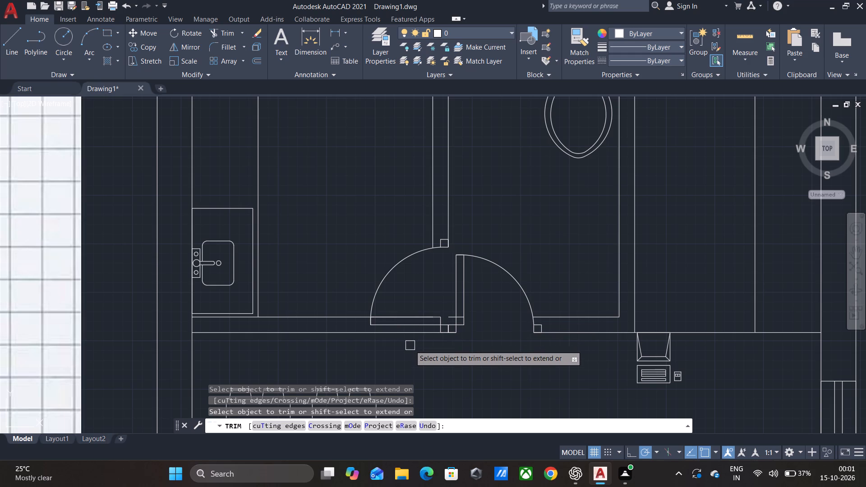
Trim away the kitchen's lower inner wall line within the kitchen door's swing.
{"action": "scroll", "coordinate": [410, 344], "scroll_direction": "down", "scroll_amount": 2}
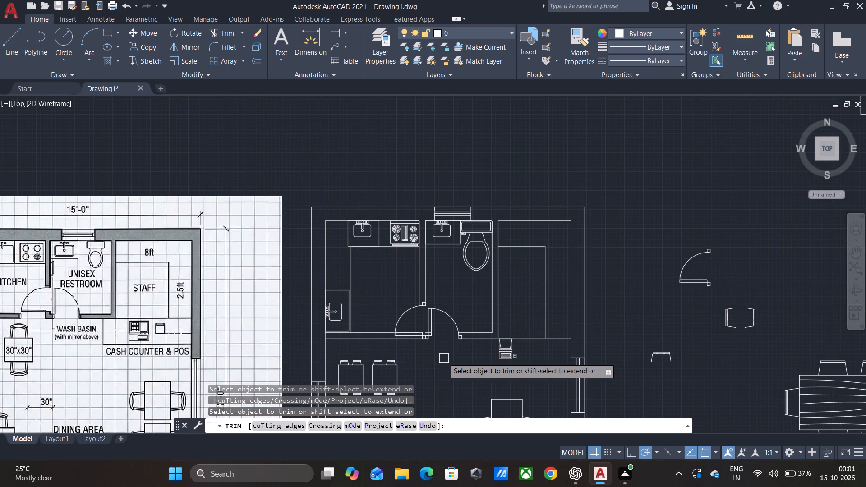
{"action": "middle_click_drag", "start_coordinate": [442, 358], "coordinate": [451, 325]}
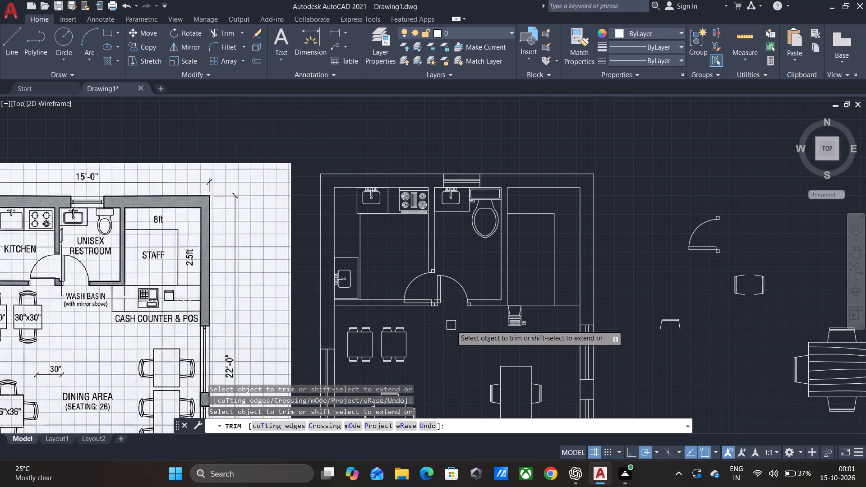
{"action": "scroll", "coordinate": [426, 302], "scroll_direction": "up", "scroll_amount": 2}
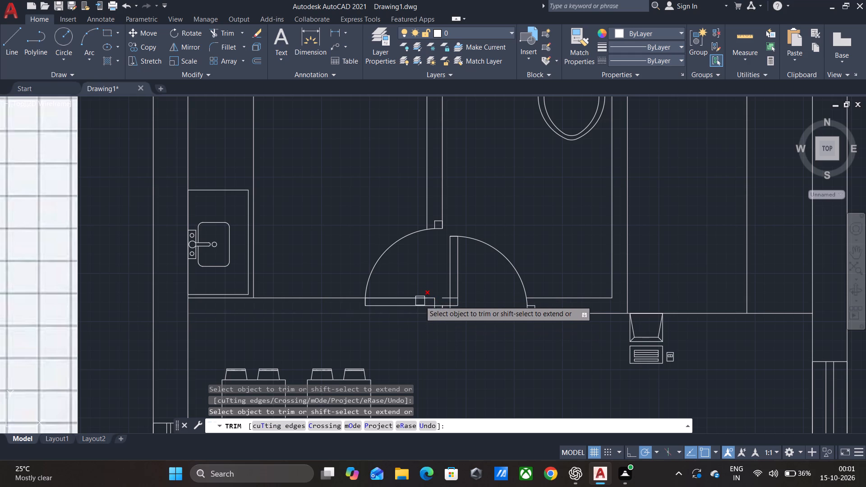
{"action": "left_click", "coordinate": [417, 299]}
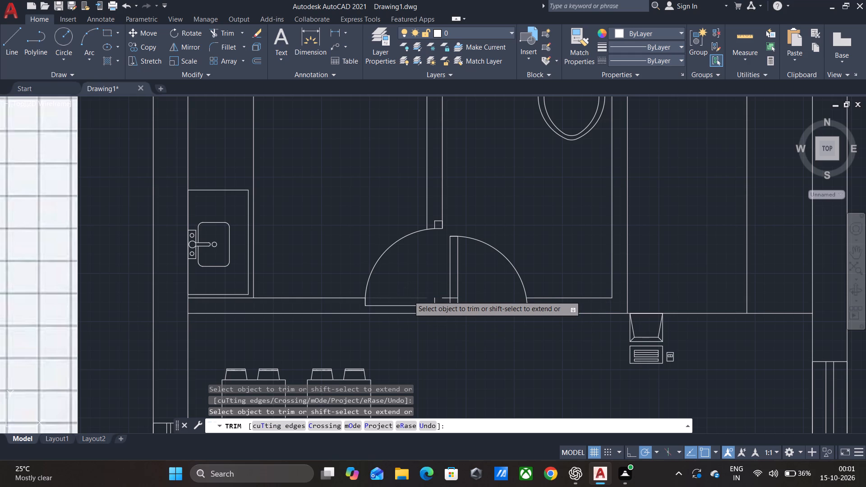
{"action": "left_click", "coordinate": [409, 296]}
{"action": "middle_click_drag", "start_coordinate": [404, 284], "coordinate": [408, 259]}
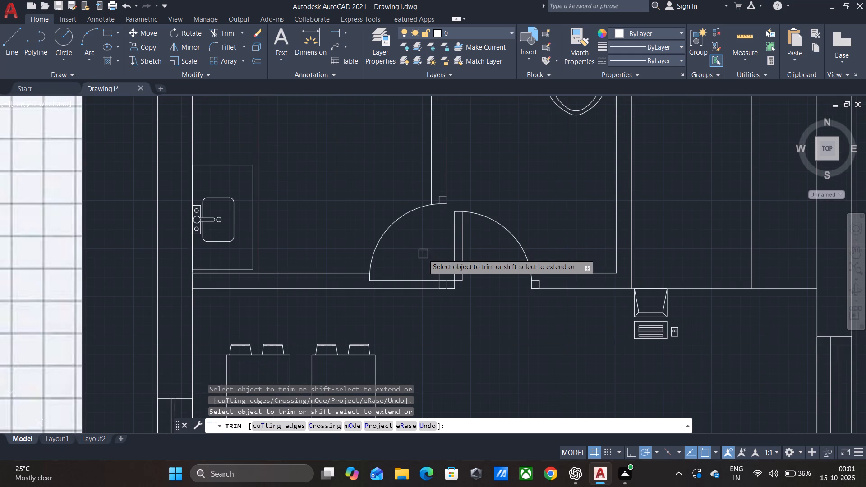
{"action": "key", "text": "Escape"}
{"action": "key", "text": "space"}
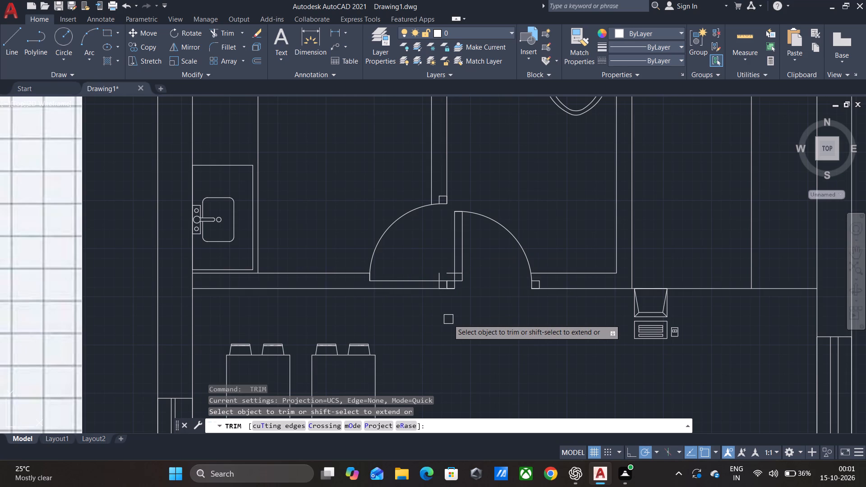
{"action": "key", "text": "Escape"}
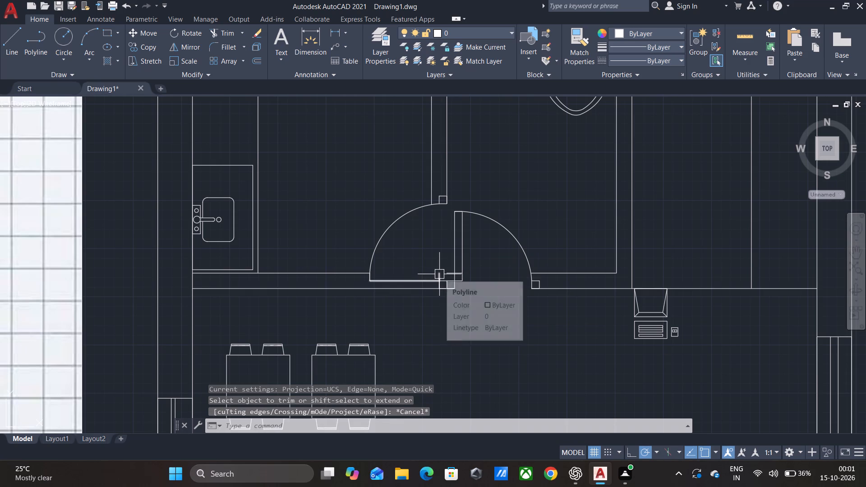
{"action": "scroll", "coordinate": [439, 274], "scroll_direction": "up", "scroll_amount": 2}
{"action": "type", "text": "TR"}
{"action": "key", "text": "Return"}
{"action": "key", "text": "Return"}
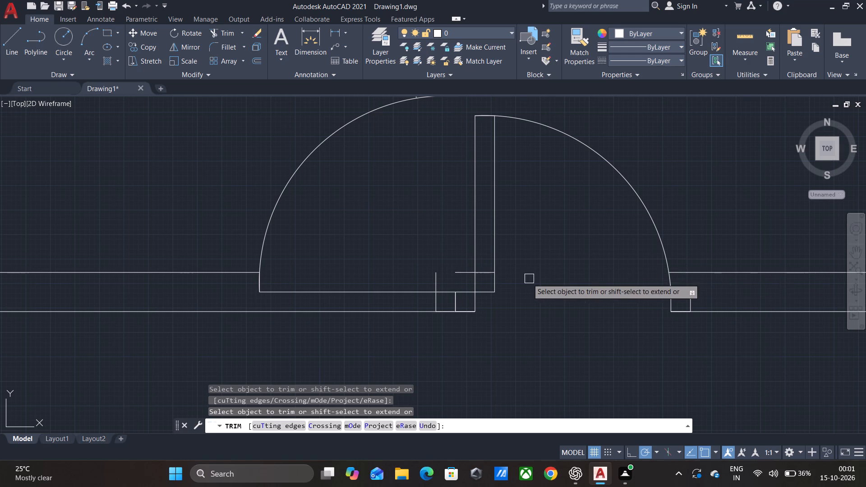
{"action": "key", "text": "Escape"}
Fillet the short vertical and horizontal wall lines at the kitchen and restroom doors' shared jamb into a closed square corner.
{"action": "key", "text": "f"}
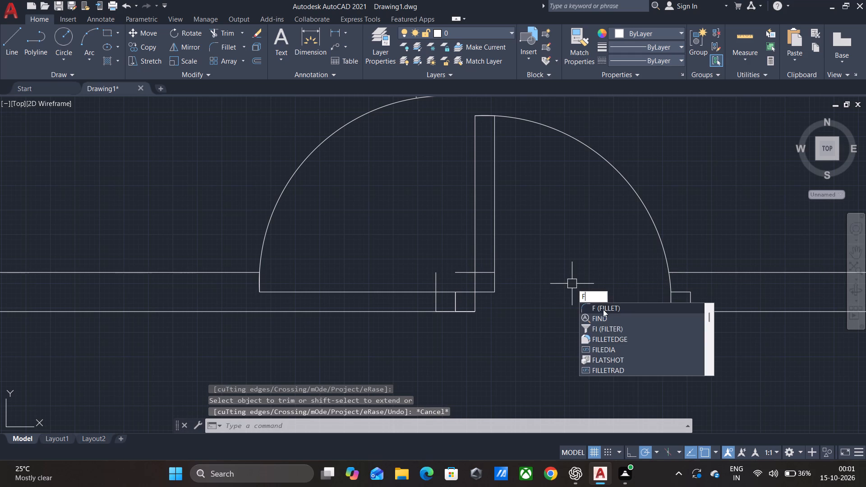
{"action": "left_click", "coordinate": [603, 309]}
{"action": "left_click", "coordinate": [435, 280]}
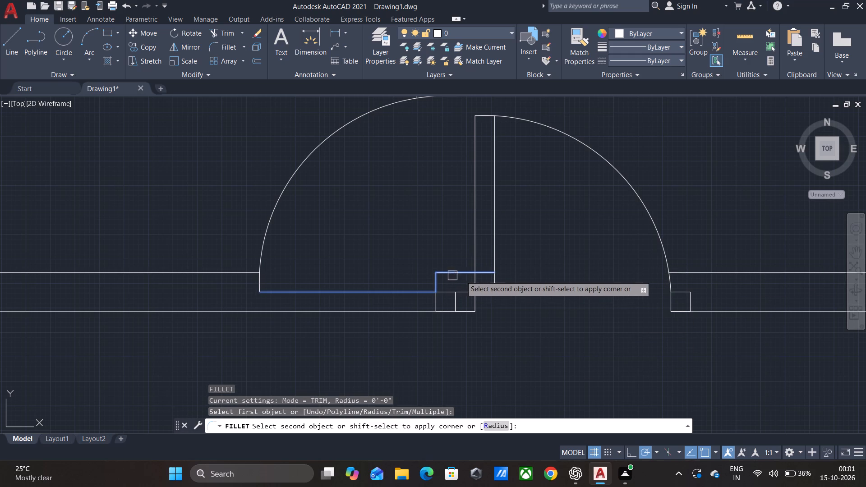
{"action": "left_click", "coordinate": [463, 277]}
{"action": "key", "text": "Escape"}
Shorten the kitchen's lower inner wall line by stretching its door-side end back a little from the kitchen door swing.
{"action": "scroll", "coordinate": [542, 272], "scroll_direction": "down", "scroll_amount": 1}
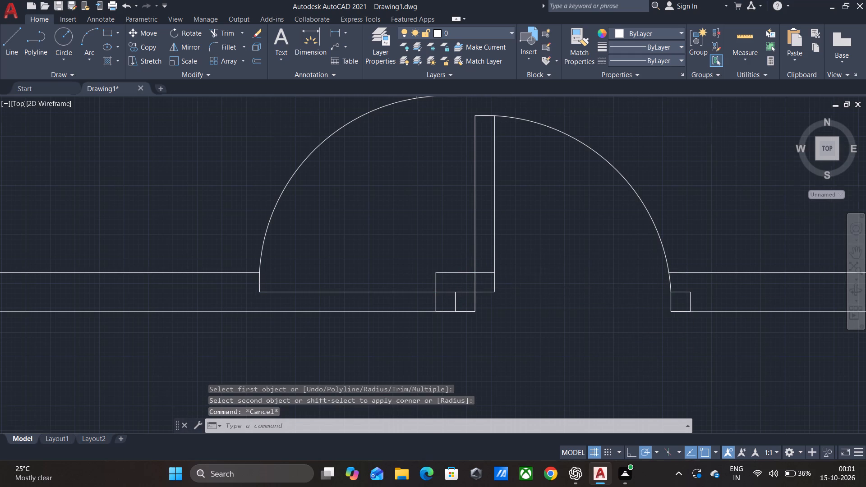
{"action": "scroll", "coordinate": [542, 272], "scroll_direction": "down", "scroll_amount": 2}
{"action": "middle_click_drag", "start_coordinate": [561, 282], "coordinate": [562, 257]}
{"action": "scroll", "coordinate": [562, 257], "scroll_direction": "down", "scroll_amount": 2}
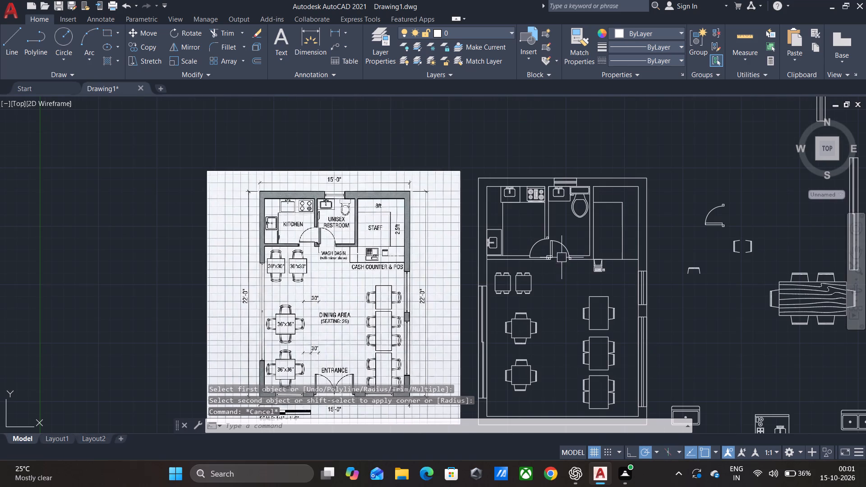
{"action": "scroll", "coordinate": [548, 275], "scroll_direction": "up", "scroll_amount": 3}
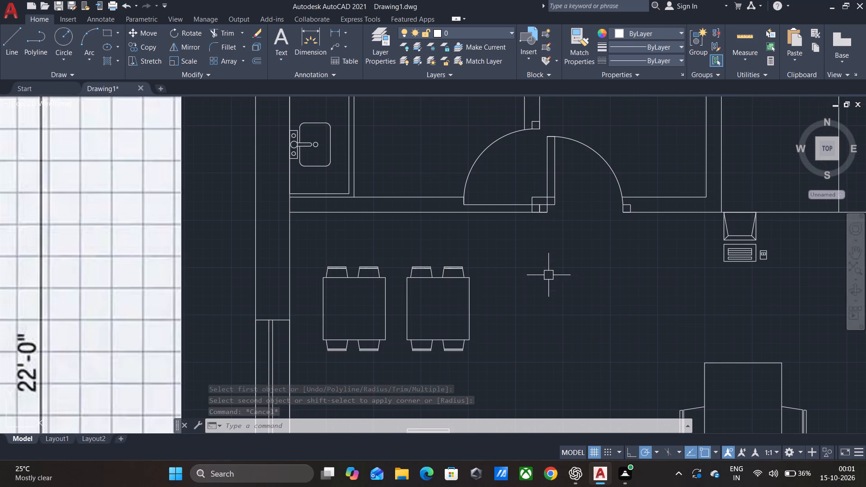
{"action": "middle_click_drag", "start_coordinate": [539, 258], "coordinate": [545, 303]}
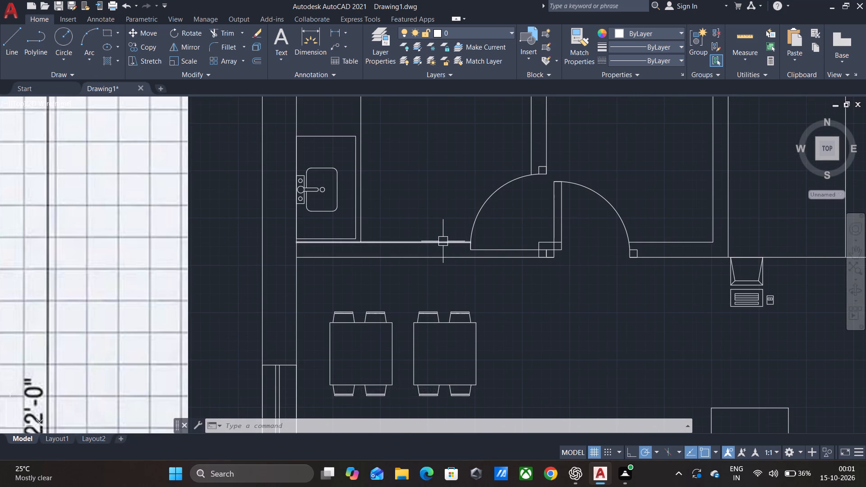
{"action": "left_click", "coordinate": [443, 241]}
{"action": "left_click", "coordinate": [473, 243]}
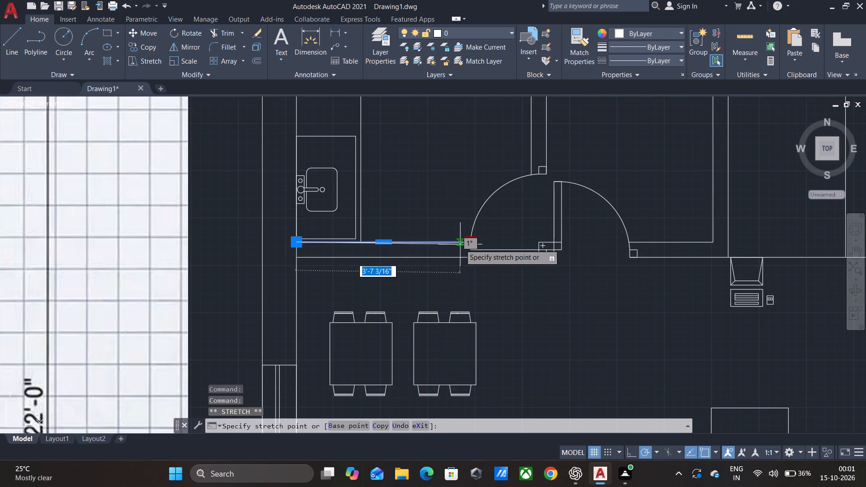
{"action": "scroll", "coordinate": [460, 244], "scroll_direction": "up", "scroll_amount": 4}
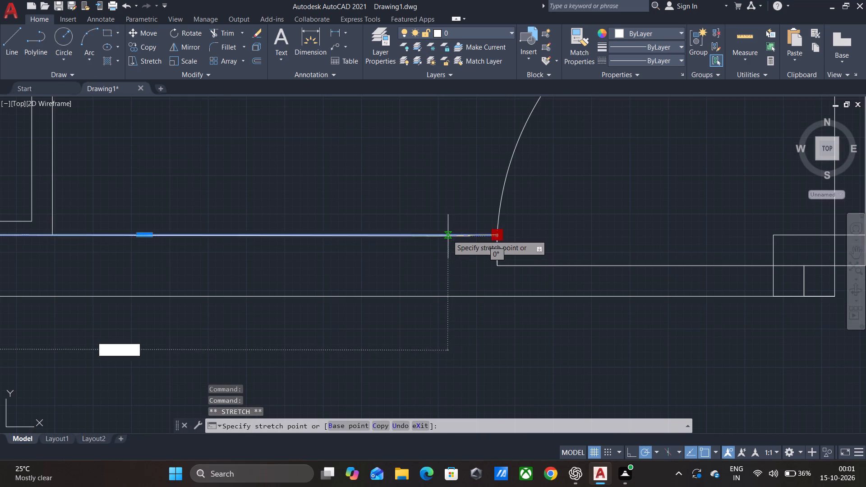
{"action": "left_click", "coordinate": [447, 234]}
{"action": "key", "text": "Escape"}
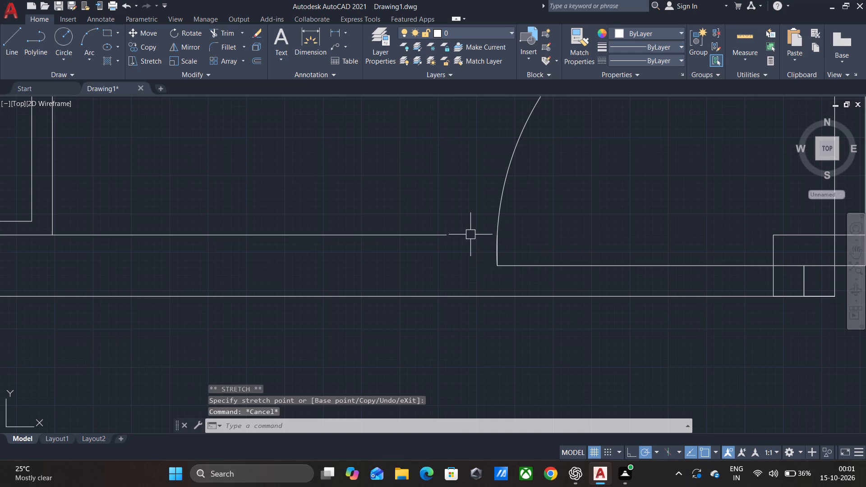
Draw a vertical line from the shortened wall line's end down past the kitchen's lower outer wall line.
{"action": "key", "text": "l"}
{"action": "key", "text": "Return"}
{"action": "left_click", "coordinate": [443, 235]}
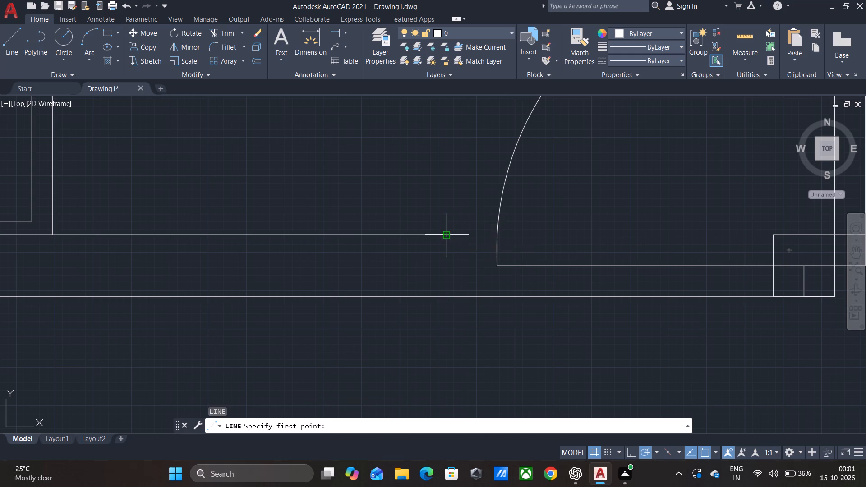
{"action": "left_click", "coordinate": [446, 324]}
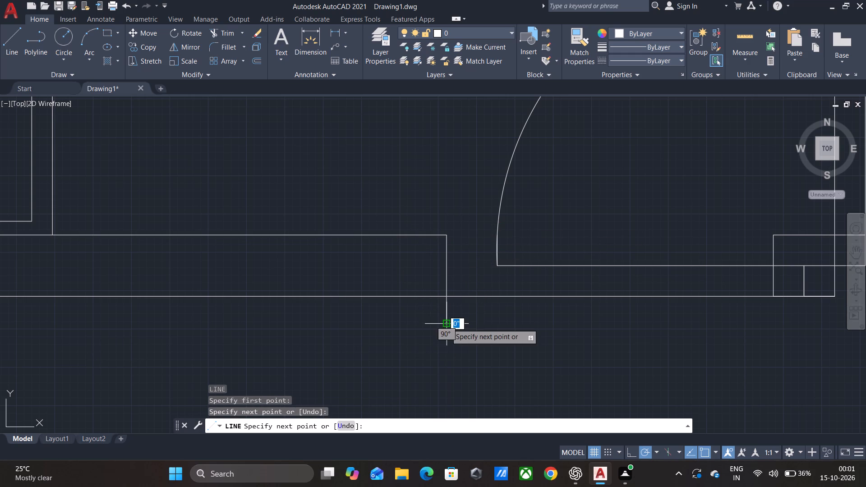
{"action": "key", "text": "Escape"}
Trim the new end line's overhang and the outer wall line from there to the kitchen door's jamb.
{"action": "type", "text": "TR"}
{"action": "key", "text": "Return"}
{"action": "key", "text": "Return"}
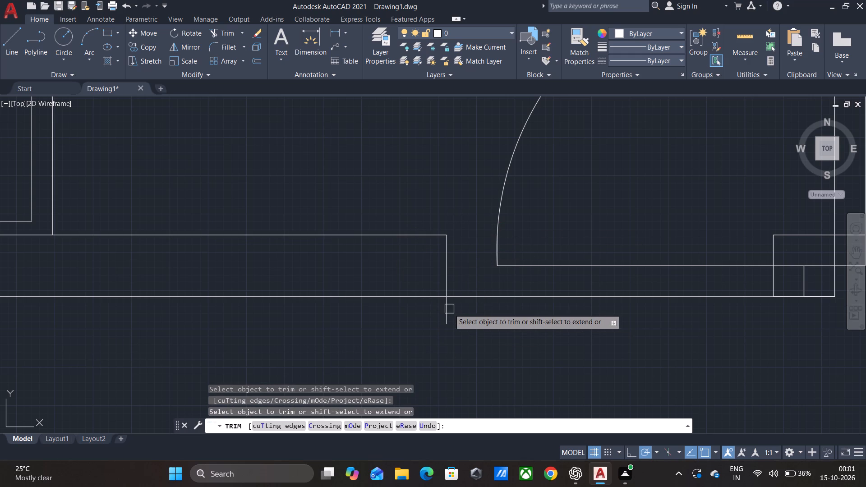
{"action": "left_click", "coordinate": [447, 309]}
{"action": "left_click", "coordinate": [482, 298]}
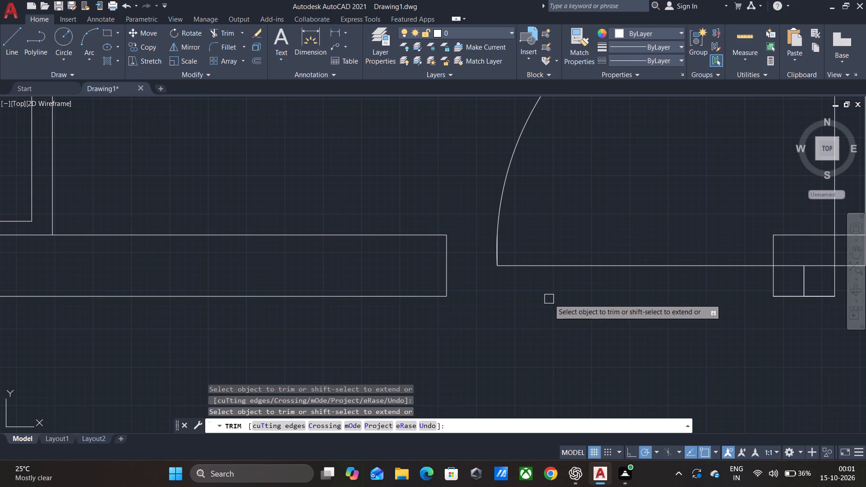
{"action": "scroll", "coordinate": [549, 299], "scroll_direction": "down", "scroll_amount": 3}
{"action": "scroll", "coordinate": [654, 306], "scroll_direction": "down", "scroll_amount": 2}
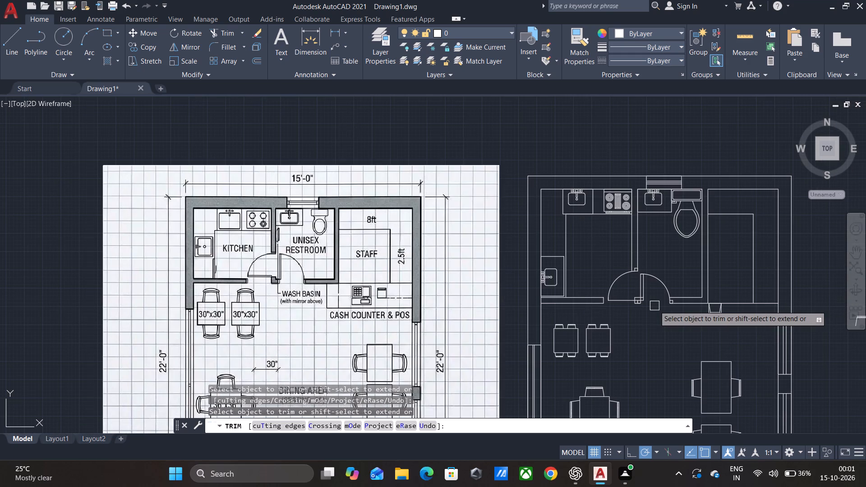
{"action": "middle_click_drag", "start_coordinate": [654, 315], "coordinate": [654, 313]}
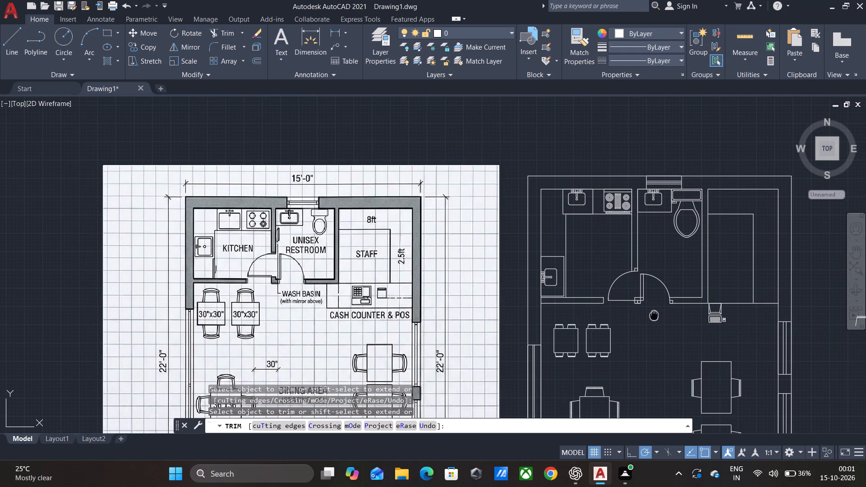
{"action": "middle_click_drag", "start_coordinate": [654, 313], "coordinate": [649, 297]}
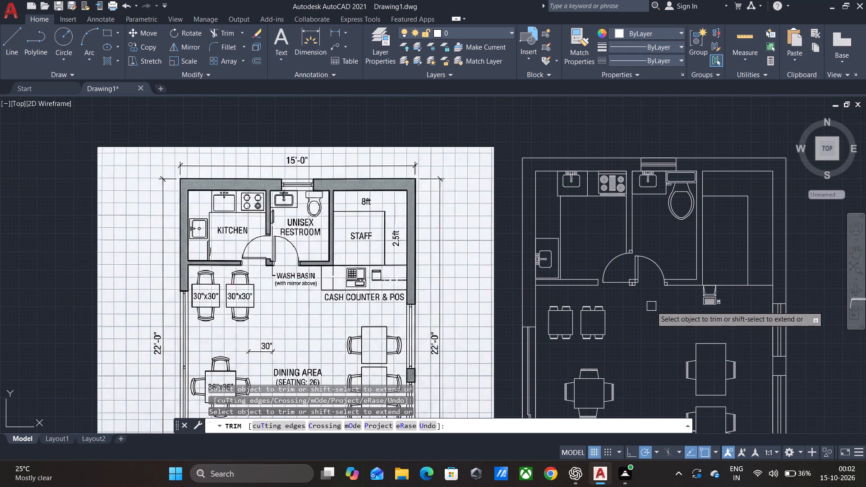
{"action": "key", "text": "Escape"}
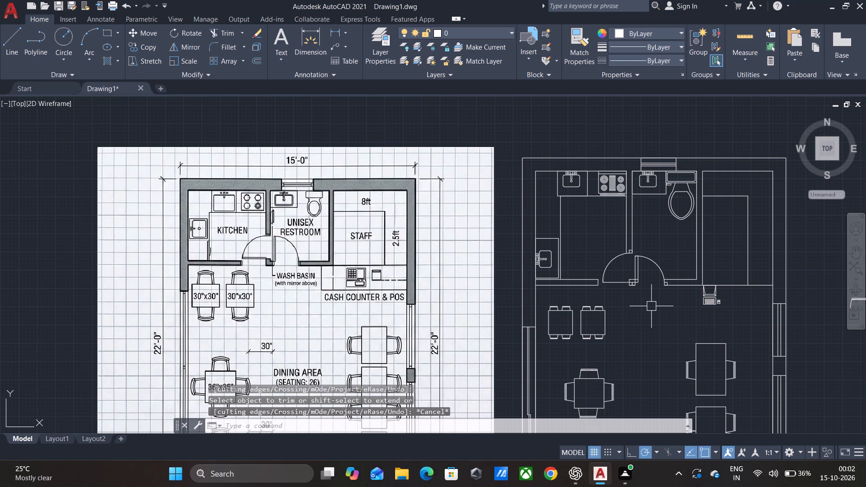
Compare the drafted floor plan and the loose symbols beside it with the reference image.
{"action": "middle_click_drag", "start_coordinate": [651, 306], "coordinate": [651, 281]}
{"action": "scroll", "coordinate": [651, 281], "scroll_direction": "down", "scroll_amount": 1}
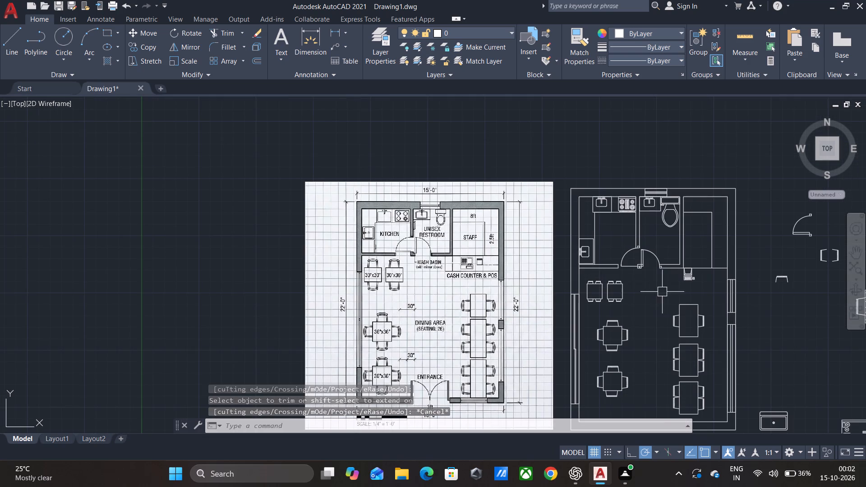
{"action": "middle_click_drag", "start_coordinate": [662, 292], "coordinate": [620, 283]}
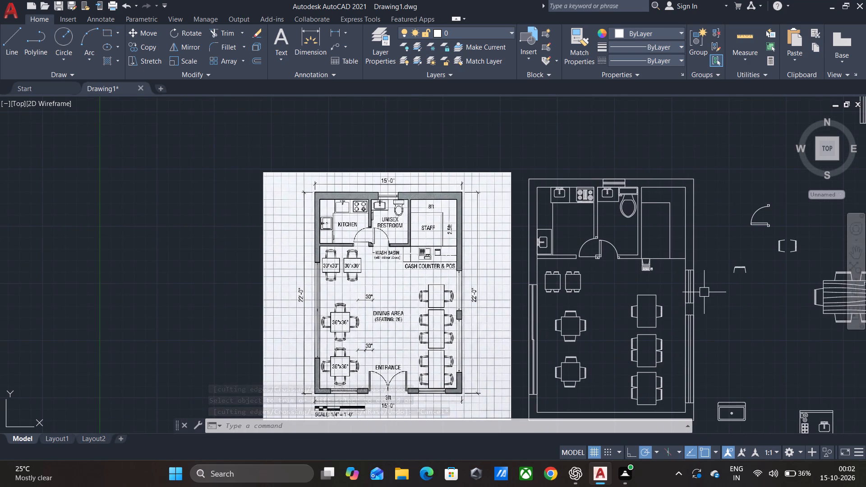
{"action": "middle_click_drag", "start_coordinate": [724, 299], "coordinate": [709, 277]}
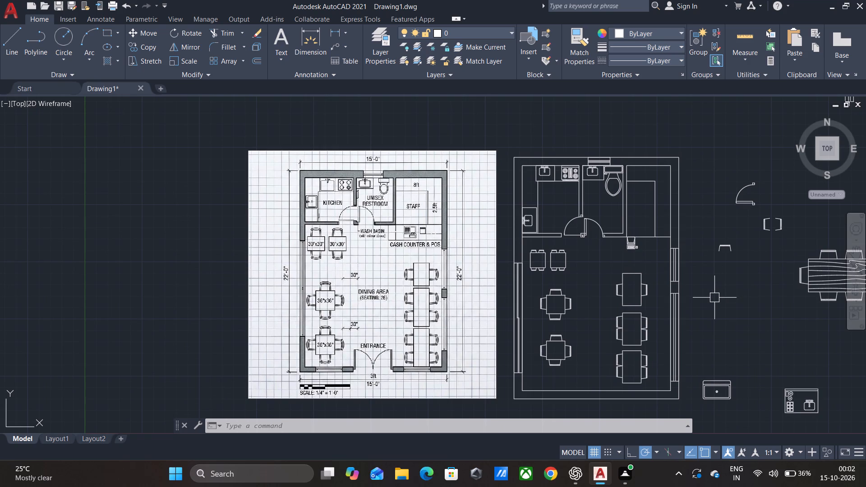
{"action": "middle_click_drag", "start_coordinate": [739, 290], "coordinate": [662, 290]}
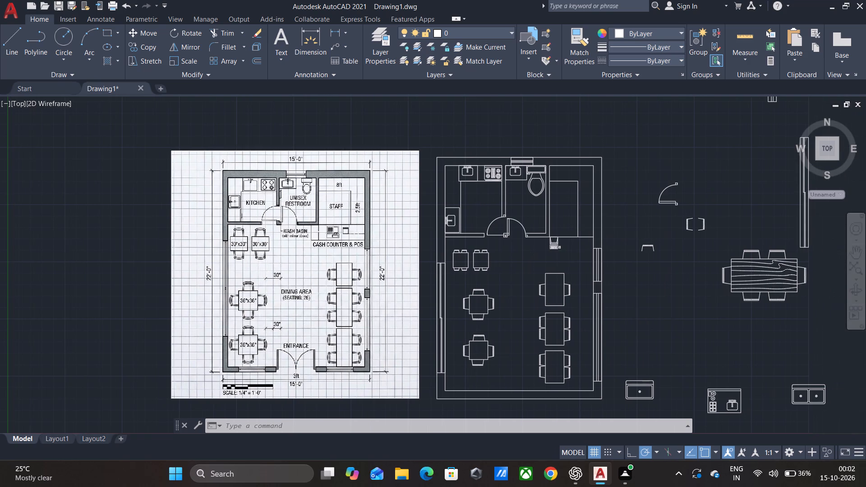
{"action": "scroll", "coordinate": [662, 290], "scroll_direction": "down", "scroll_amount": 2}
{"action": "scroll", "coordinate": [630, 208], "scroll_direction": "up", "scroll_amount": 2}
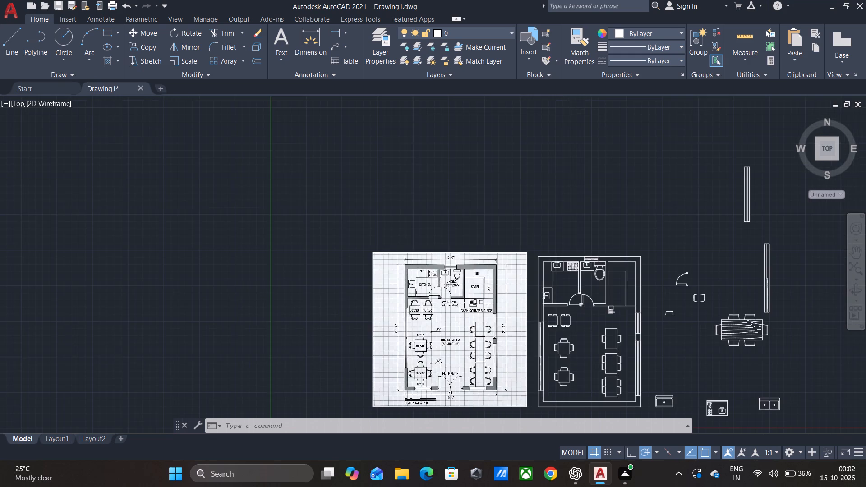
{"action": "middle_click_drag", "start_coordinate": [631, 207], "coordinate": [644, 134]}
{"action": "left_click", "coordinate": [684, 342]}
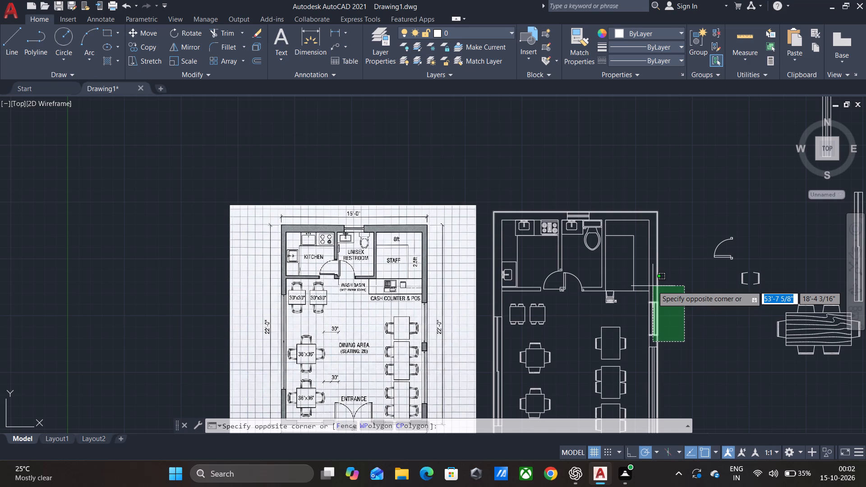
{"action": "key", "text": "Escape"}
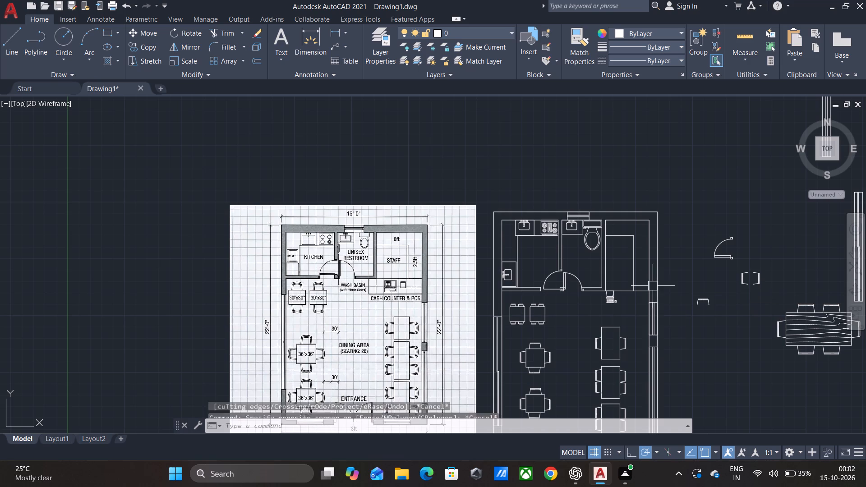
Draw a 3' by 9" rectangle from lines in the empty space above the floor plan.
{"action": "key", "text": "l"}
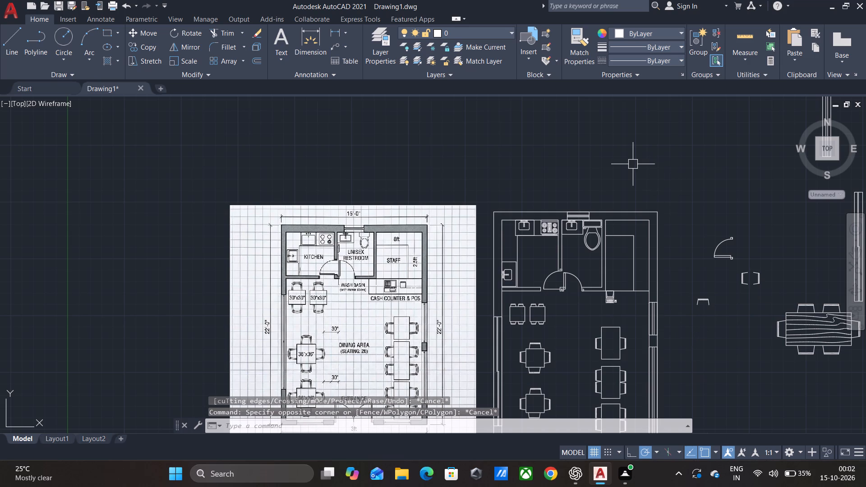
{"action": "key", "text": "Return"}
{"action": "left_click", "coordinate": [563, 144]}
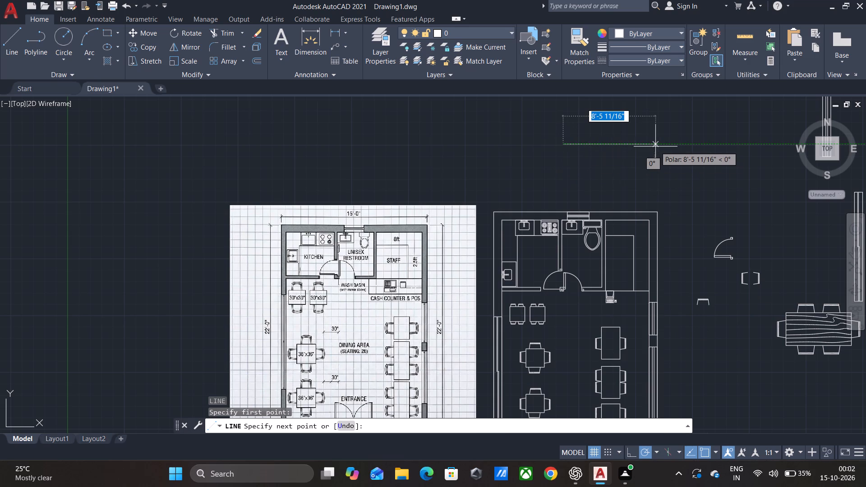
{"action": "type", "text": "3'"}
{"action": "key", "text": "Return"}
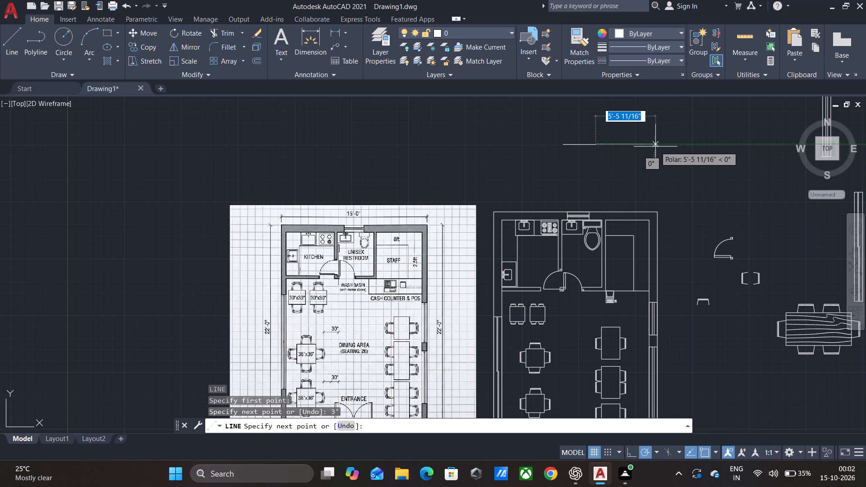
{"action": "middle_click_drag", "start_coordinate": [635, 164], "coordinate": [639, 143]}
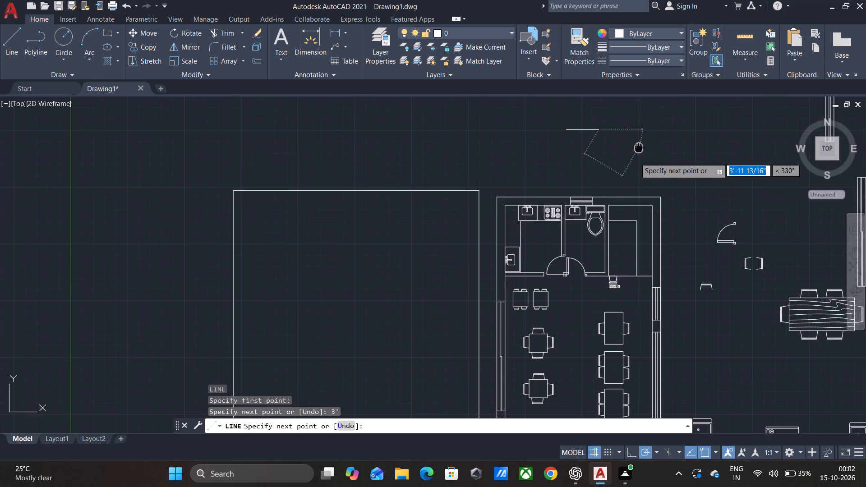
{"action": "middle_click_drag", "start_coordinate": [639, 143], "coordinate": [661, 104]}
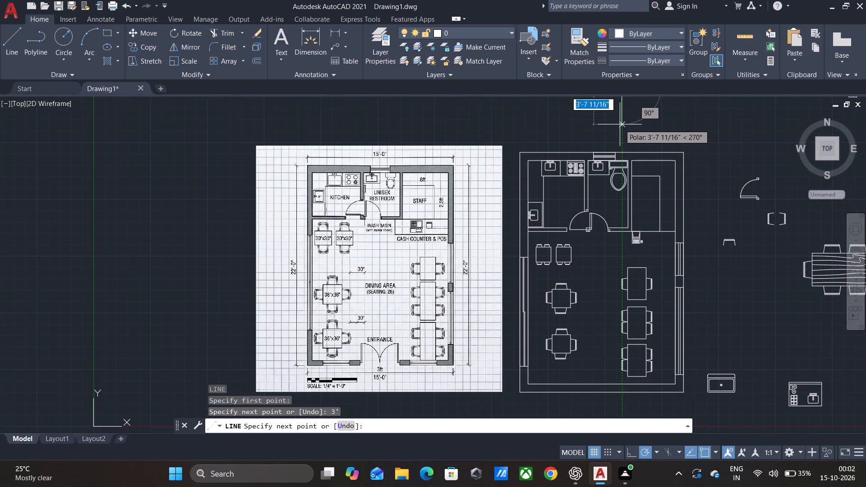
{"action": "type", "text": "9\""}
{"action": "key", "text": "Return"}
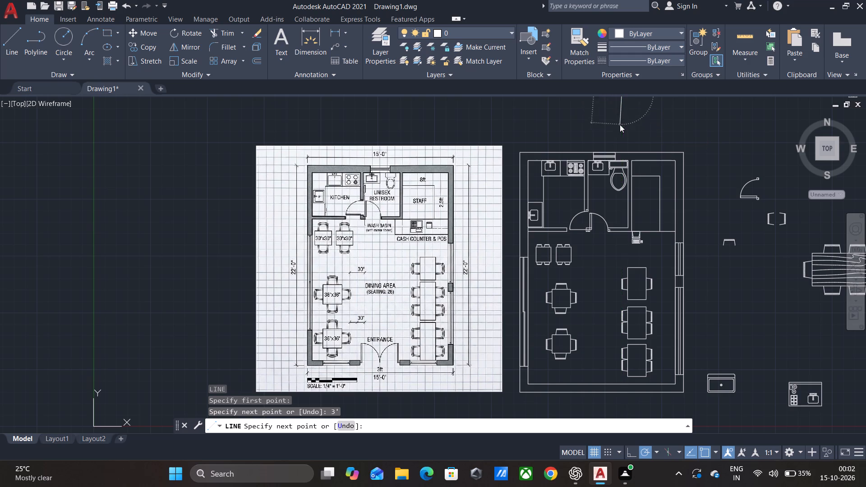
{"action": "middle_click_drag", "start_coordinate": [517, 112], "coordinate": [478, 306]}
{"action": "scroll", "coordinate": [517, 112], "scroll_direction": "down", "scroll_amount": 1}
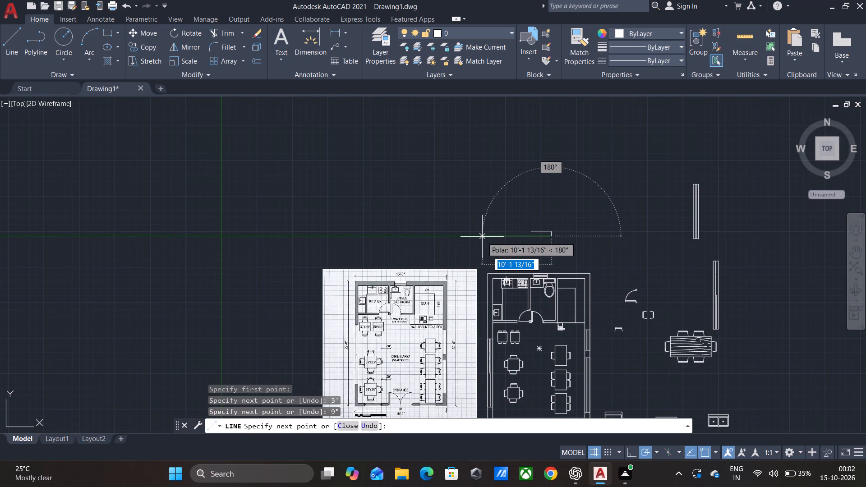
{"action": "type", "text": "3'"}
{"action": "key", "text": "Return"}
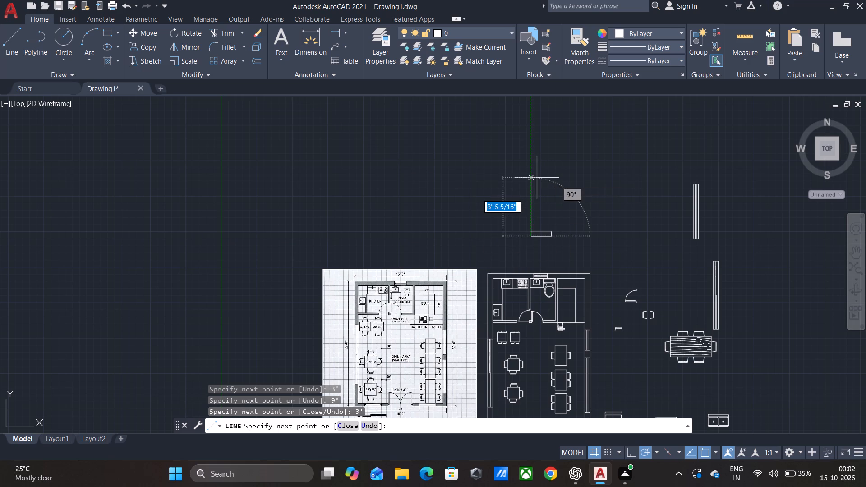
{"action": "type", "text": "9\""}
{"action": "key", "text": "Return"}
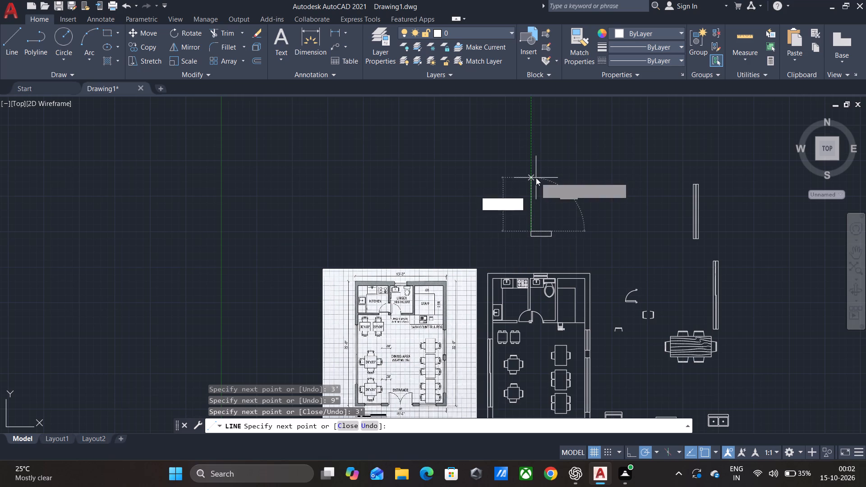
{"action": "key", "text": "space"}
Draw a horizontal line through the middle of the 3' by 9" rectangle and trim its overhang past the short edge.
{"action": "key", "text": "l"}
{"action": "key", "text": "Return"}
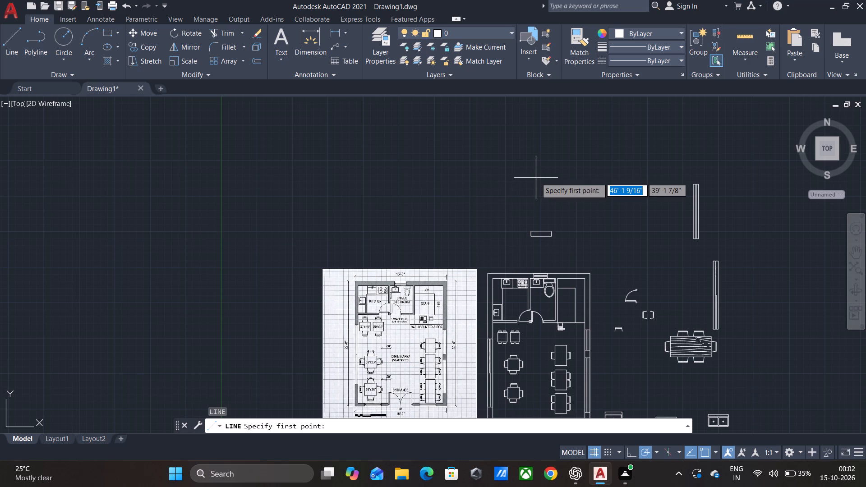
{"action": "scroll", "coordinate": [536, 178], "scroll_direction": "up", "scroll_amount": 3}
{"action": "middle_click_drag", "start_coordinate": [578, 252], "coordinate": [587, 143]}
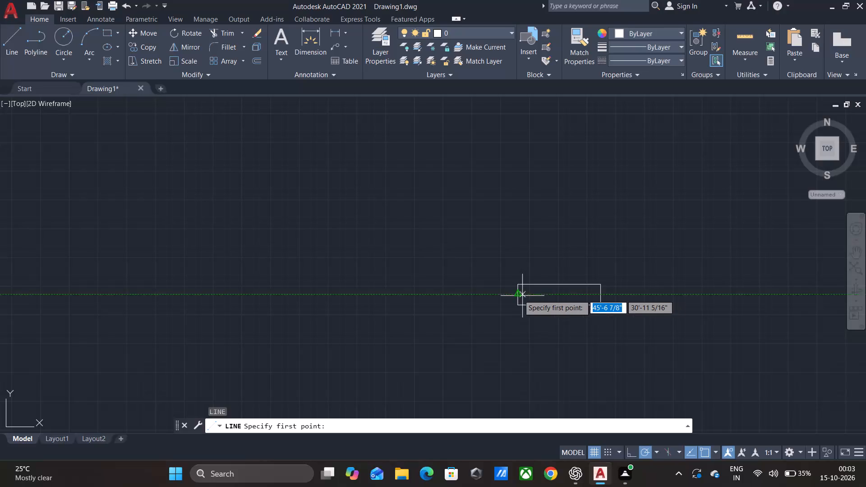
{"action": "left_click_drag", "start_coordinate": [518, 294], "coordinate": [548, 302]}
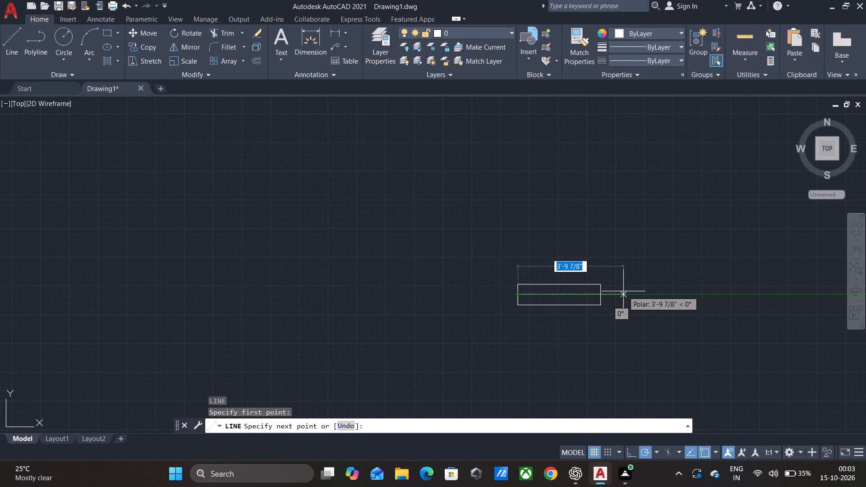
{"action": "left_click", "coordinate": [623, 291]}
{"action": "key", "text": "space"}
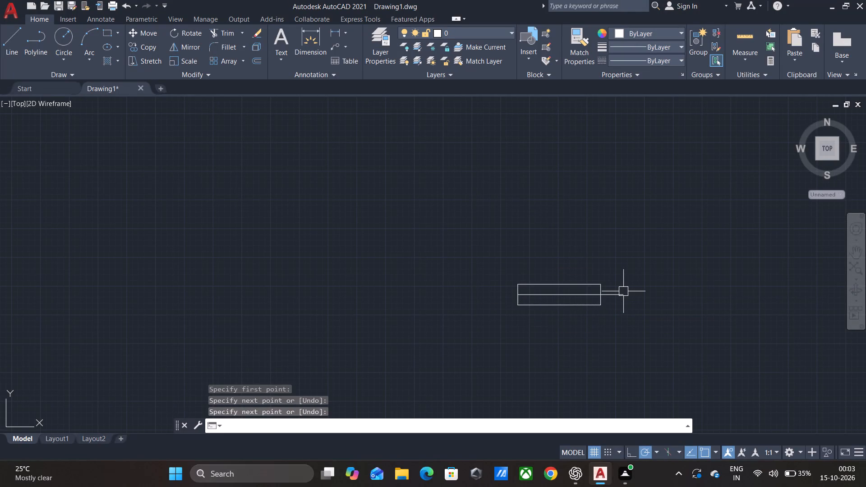
{"action": "type", "text": "TR"}
{"action": "key", "text": "Return"}
{"action": "key", "text": "Return"}
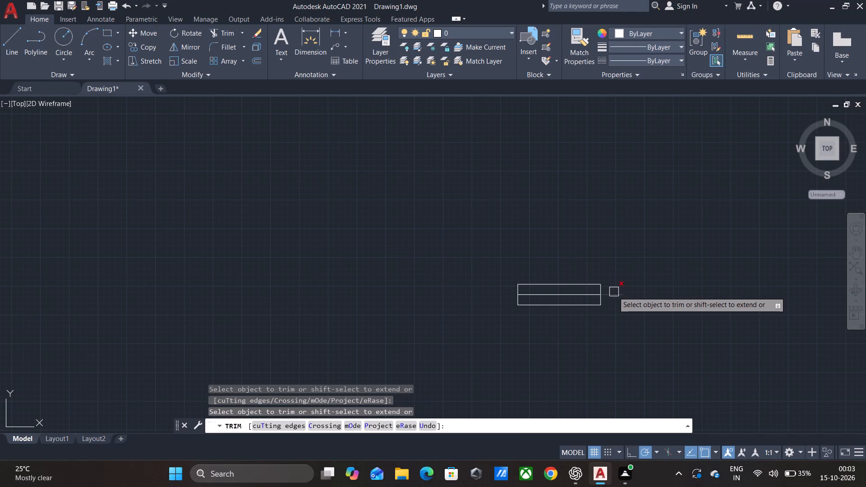
{"action": "left_click", "coordinate": [613, 292]}
{"action": "key", "text": "Escape"}
Offset the rectangle's horizontal centre line 1" upward and 1" downward.
{"action": "key", "text": "o"}
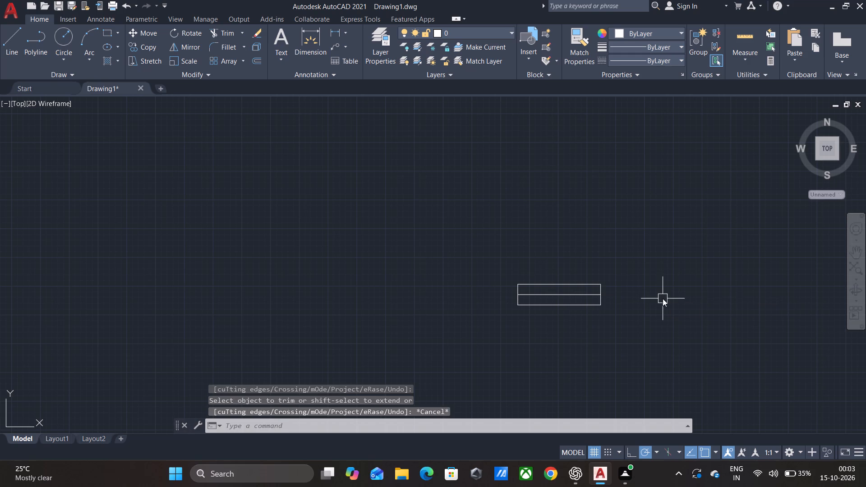
{"action": "key", "text": "Return"}
{"action": "key", "text": "Return"}
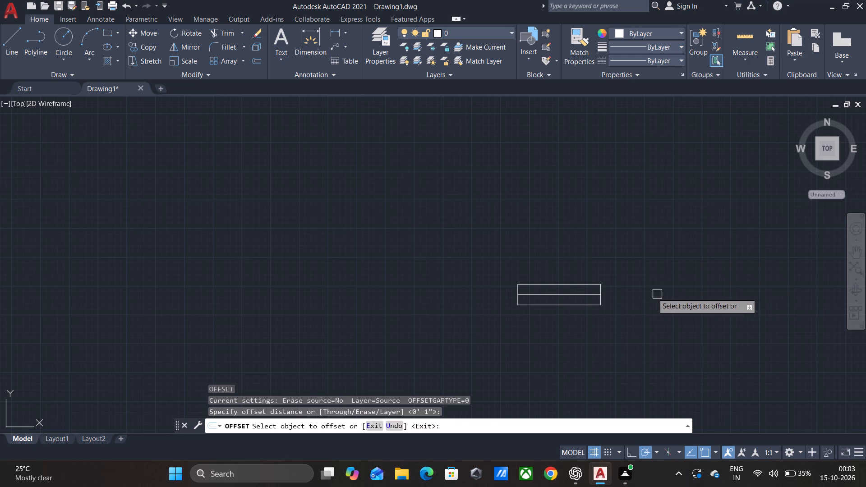
{"action": "scroll", "coordinate": [564, 297], "scroll_direction": "up", "scroll_amount": 3}
{"action": "left_click", "coordinate": [563, 289]}
{"action": "left_click", "coordinate": [567, 271]}
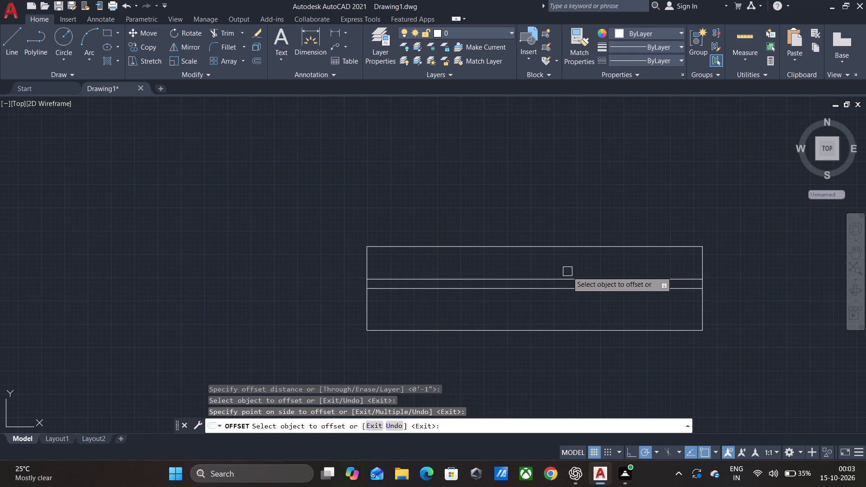
{"action": "left_click", "coordinate": [561, 289]}
{"action": "left_click", "coordinate": [561, 299]}
{"action": "key", "text": "Escape"}
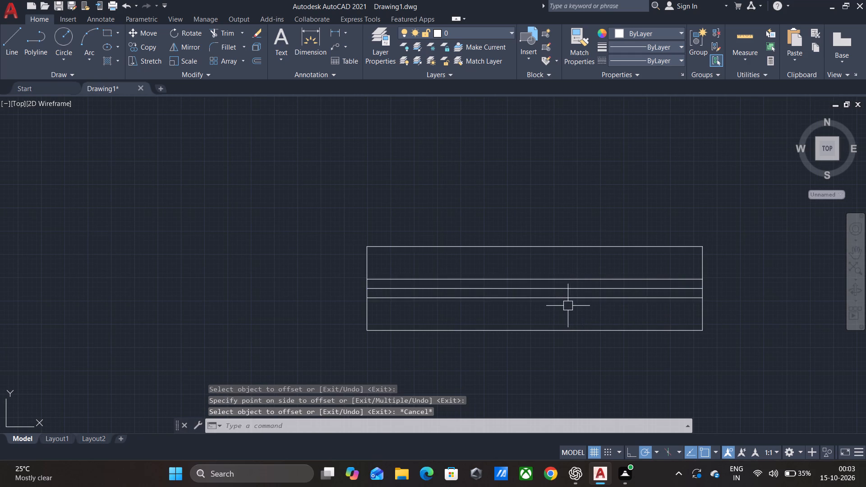
Remove the original centre line between the two offset lines with Trim.
{"action": "key", "text": "t"}
{"action": "key", "text": "r"}
{"action": "key", "text": "Return"}
{"action": "key", "text": "Return"}
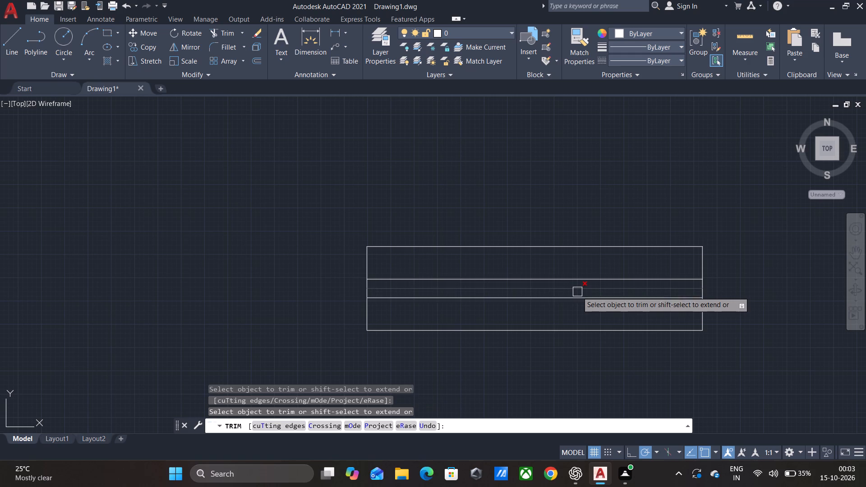
{"action": "left_click", "coordinate": [577, 291]}
{"action": "scroll", "coordinate": [577, 291], "scroll_direction": "down", "scroll_amount": 1}
{"action": "key", "text": "Escape"}
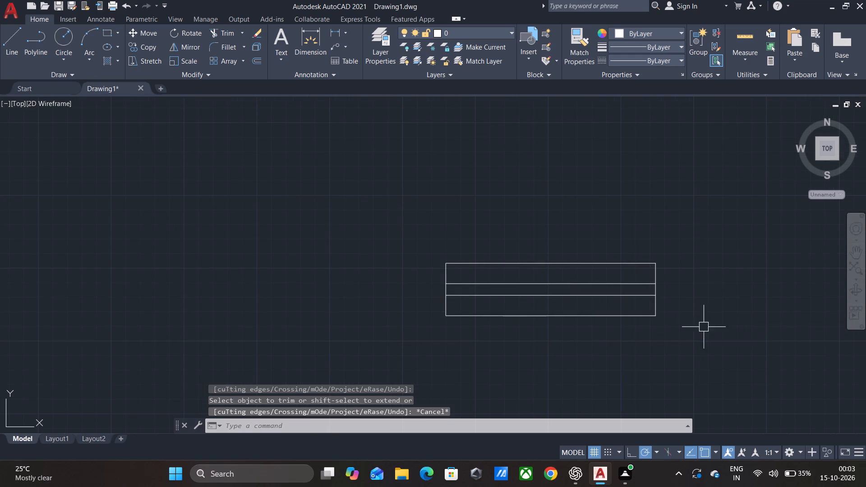
Copy the finished 3' window symbol by its upper-left corner to two places in the floor plan's bottom wall, below the table groups.
{"action": "left_click_drag", "start_coordinate": [722, 349], "coordinate": [711, 338]}
{"action": "left_click", "coordinate": [414, 220]}
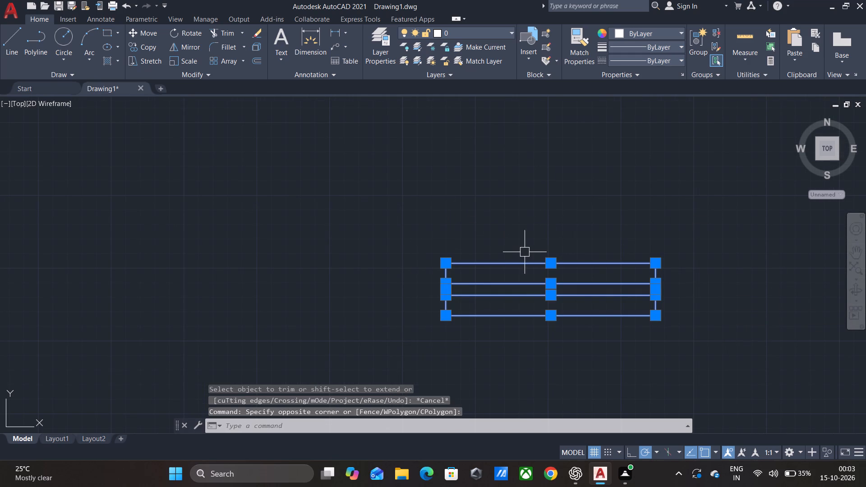
{"action": "key", "text": "c"}
{"action": "left_click", "coordinate": [574, 286]}
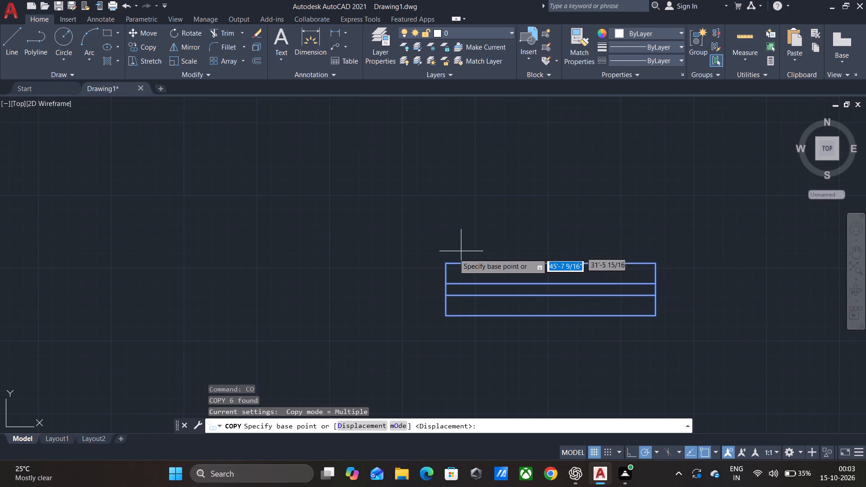
{"action": "left_click", "coordinate": [444, 261]}
{"action": "scroll", "coordinate": [450, 260], "scroll_direction": "down", "scroll_amount": 5}
{"action": "middle_click_drag", "start_coordinate": [443, 262], "coordinate": [466, 181]}
{"action": "middle_click_drag", "start_coordinate": [468, 181], "coordinate": [474, 124]}
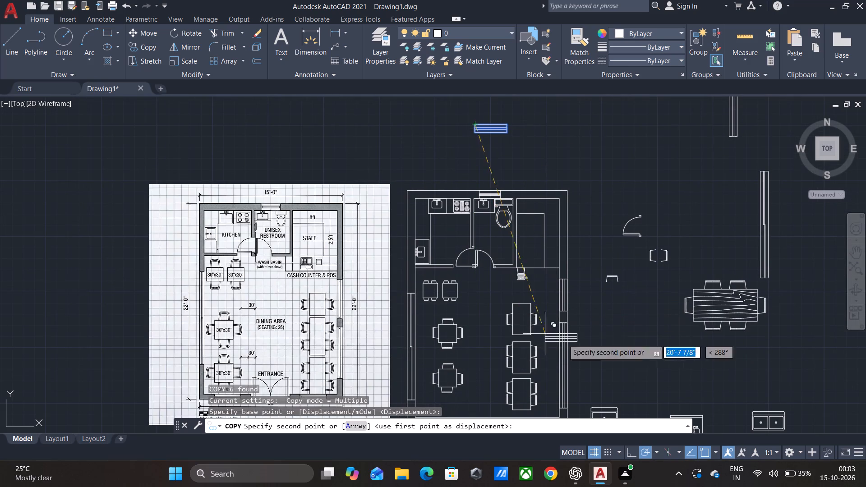
{"action": "middle_click_drag", "start_coordinate": [618, 351], "coordinate": [621, 234]}
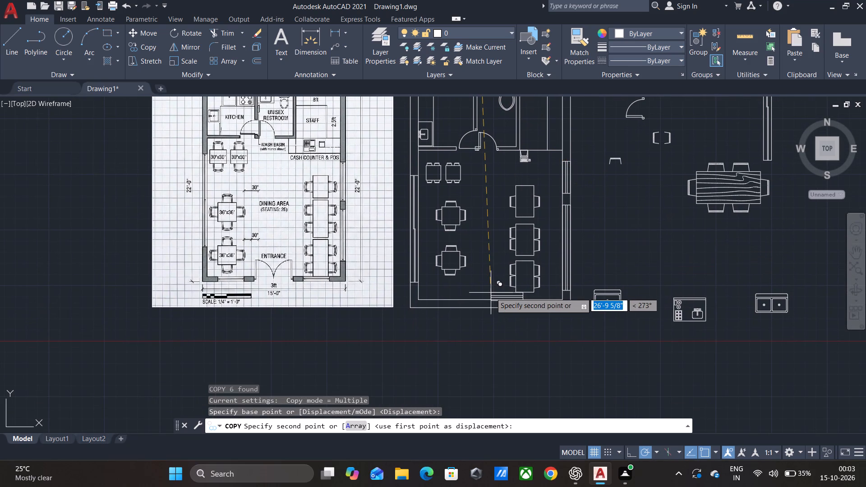
{"action": "scroll", "coordinate": [491, 293], "scroll_direction": "up", "scroll_amount": 2}
{"action": "left_click", "coordinate": [338, 312]}
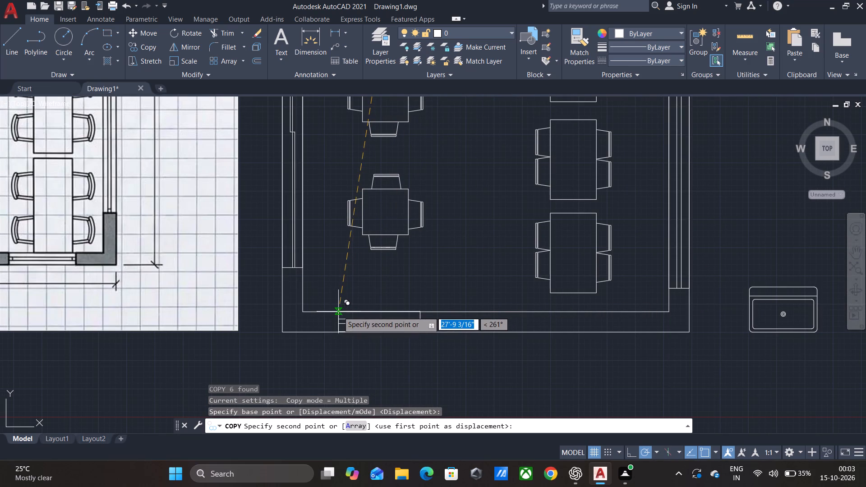
{"action": "left_click", "coordinate": [576, 313]}
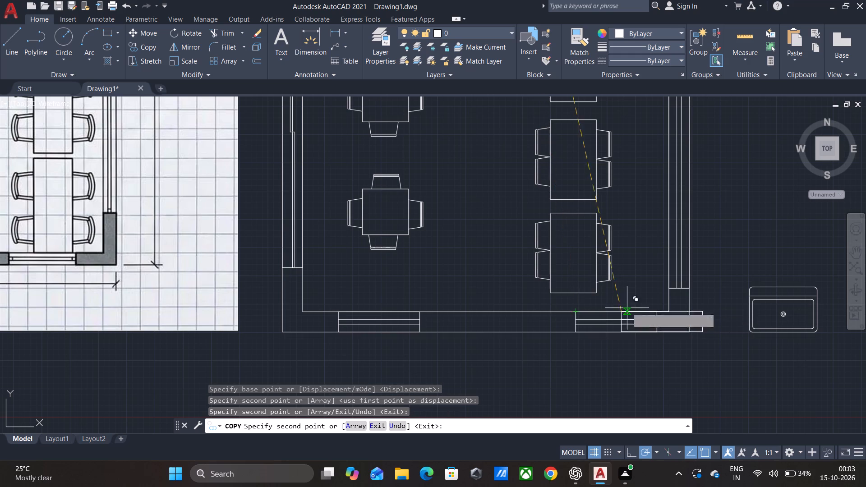
{"action": "key", "text": "Escape"}
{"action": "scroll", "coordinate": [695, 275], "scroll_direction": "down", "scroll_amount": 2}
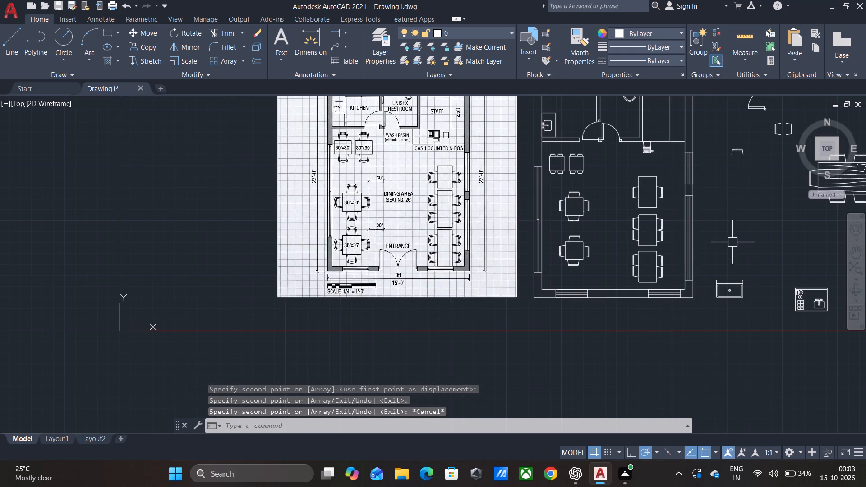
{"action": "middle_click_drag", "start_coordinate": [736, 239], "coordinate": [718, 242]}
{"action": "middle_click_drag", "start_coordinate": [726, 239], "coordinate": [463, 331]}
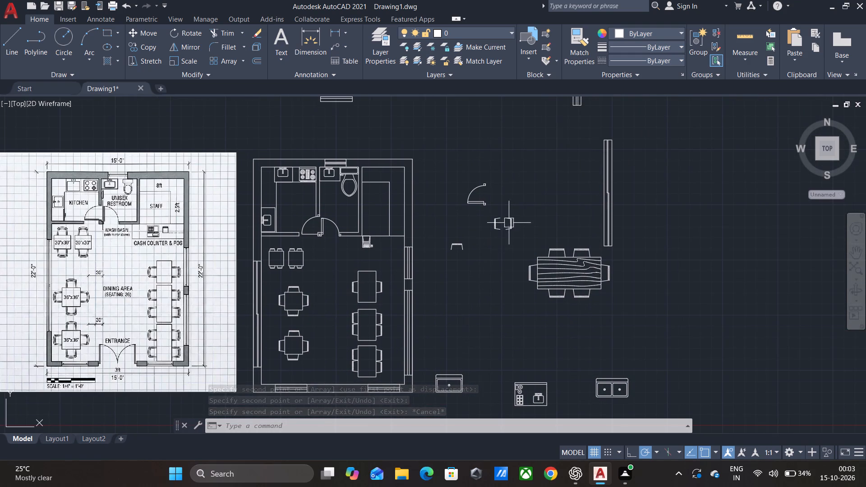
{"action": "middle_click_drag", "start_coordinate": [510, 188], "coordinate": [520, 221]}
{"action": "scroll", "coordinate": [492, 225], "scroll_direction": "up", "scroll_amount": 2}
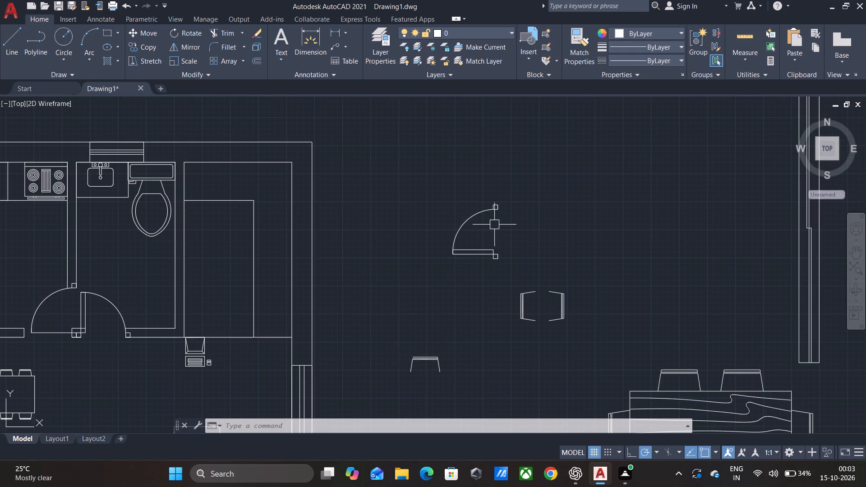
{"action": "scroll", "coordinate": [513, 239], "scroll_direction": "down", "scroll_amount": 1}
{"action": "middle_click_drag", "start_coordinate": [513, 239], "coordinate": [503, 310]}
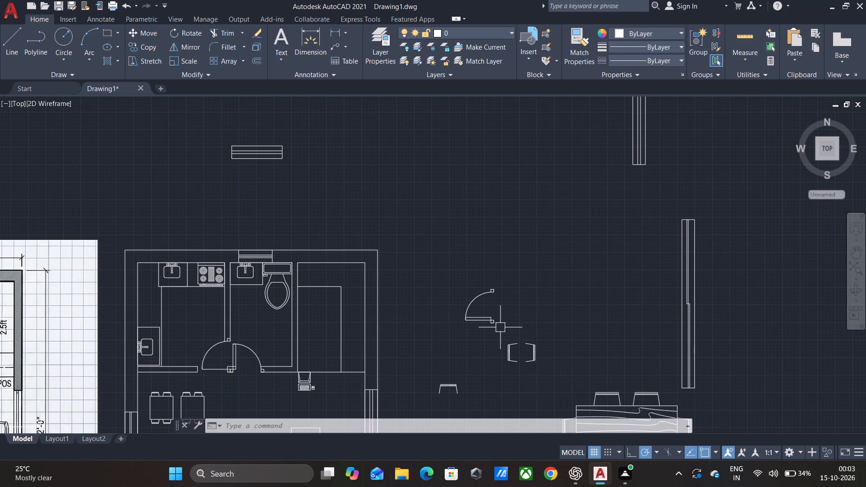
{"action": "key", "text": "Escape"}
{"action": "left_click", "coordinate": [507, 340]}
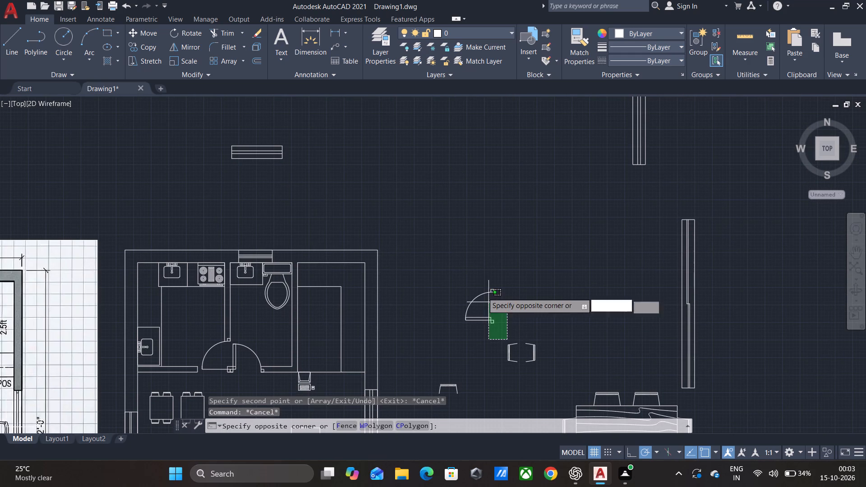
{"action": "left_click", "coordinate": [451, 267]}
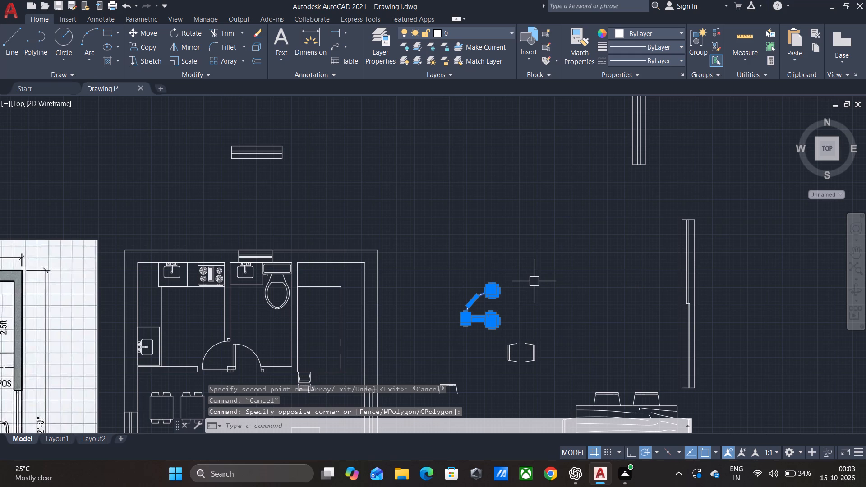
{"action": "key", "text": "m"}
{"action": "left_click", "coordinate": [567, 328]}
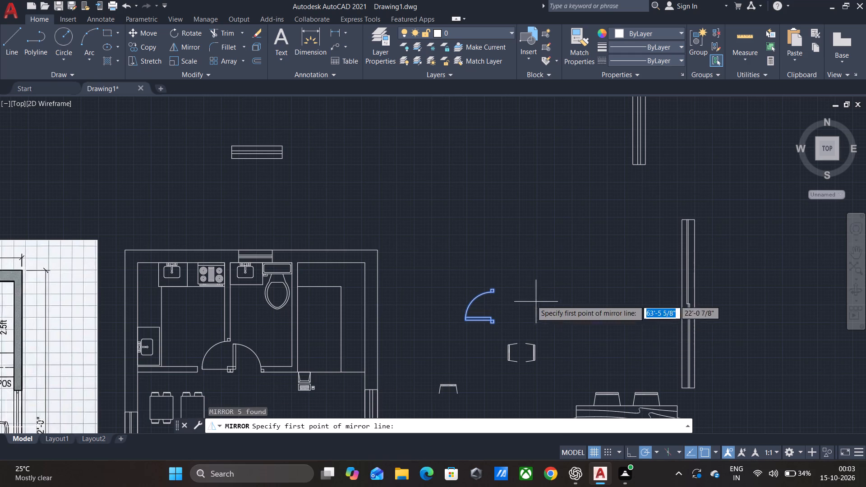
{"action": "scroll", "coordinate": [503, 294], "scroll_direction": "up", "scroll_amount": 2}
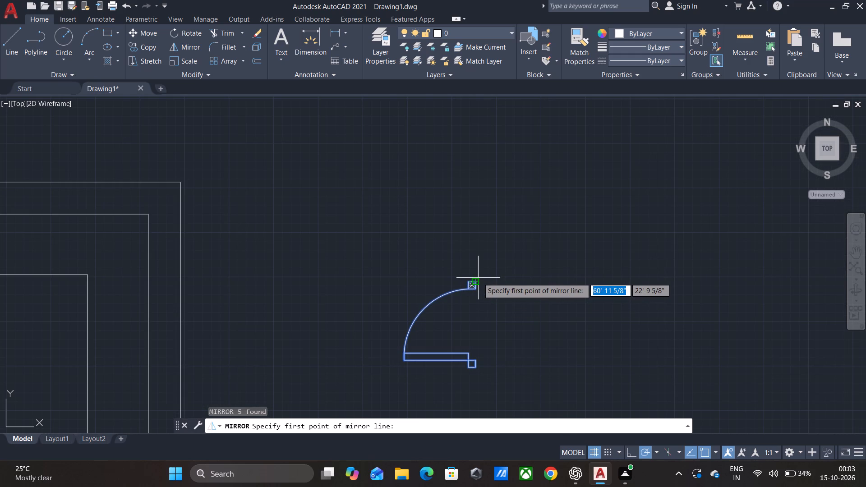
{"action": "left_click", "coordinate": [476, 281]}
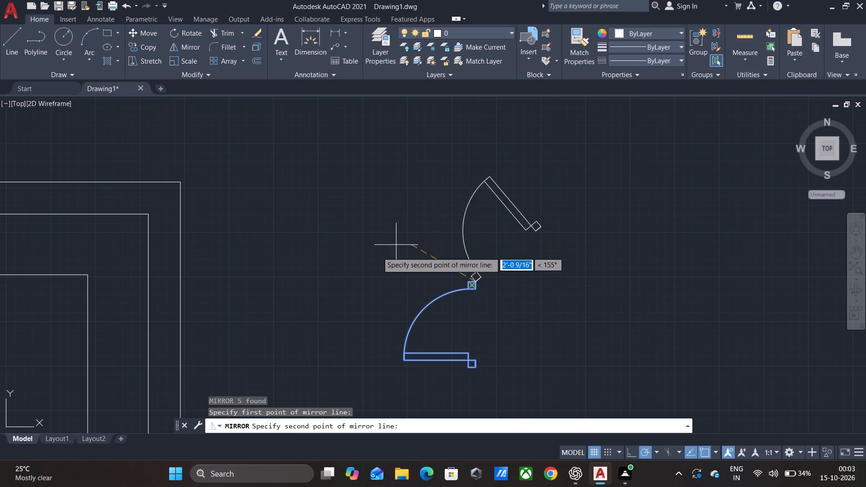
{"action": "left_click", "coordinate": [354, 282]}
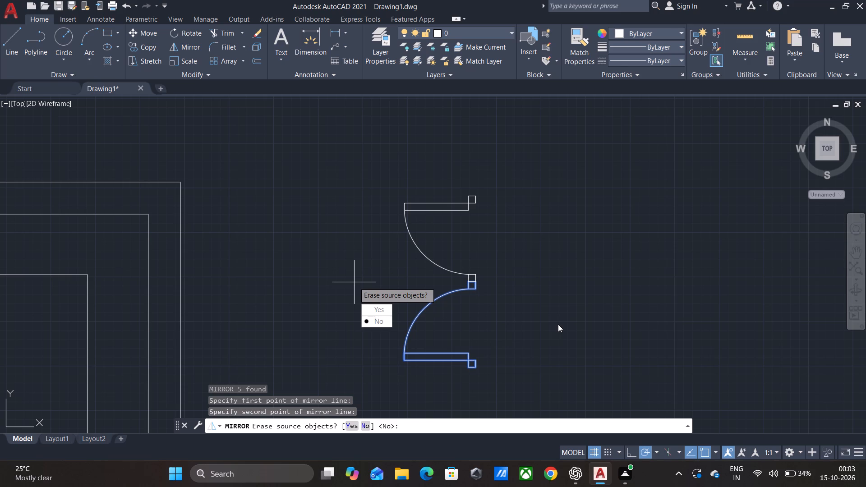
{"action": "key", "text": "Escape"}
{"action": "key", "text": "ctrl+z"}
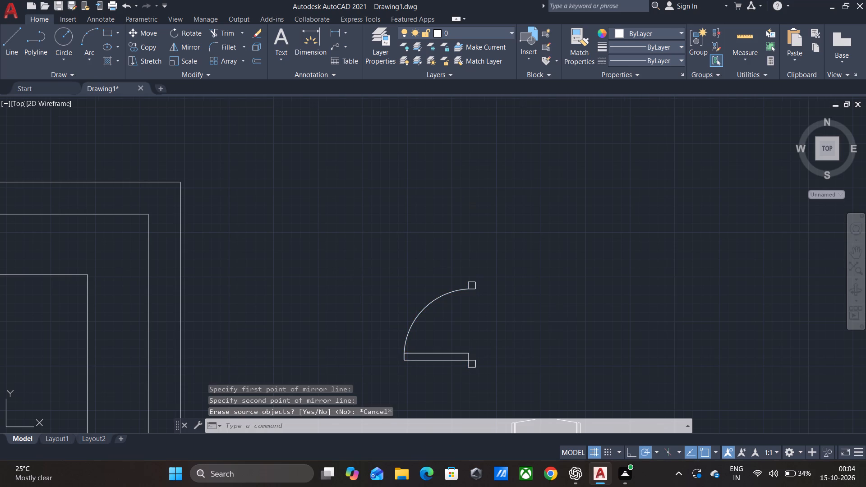
Mirror the loose door symbol about a horizontal line along the top of its upper jamb, keeping the original.
{"action": "scroll", "coordinate": [496, 335], "scroll_direction": "up", "scroll_amount": 2}
{"action": "left_click", "coordinate": [506, 320]}
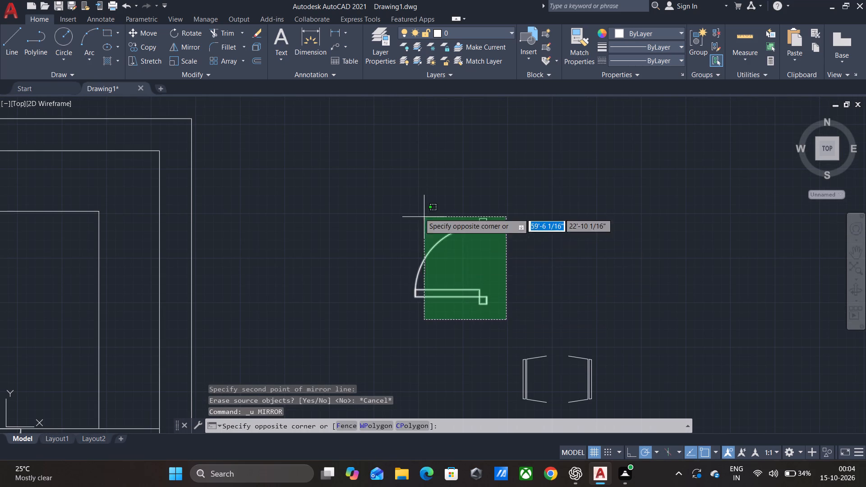
{"action": "left_click", "coordinate": [397, 201]}
{"action": "key", "text": "m"}
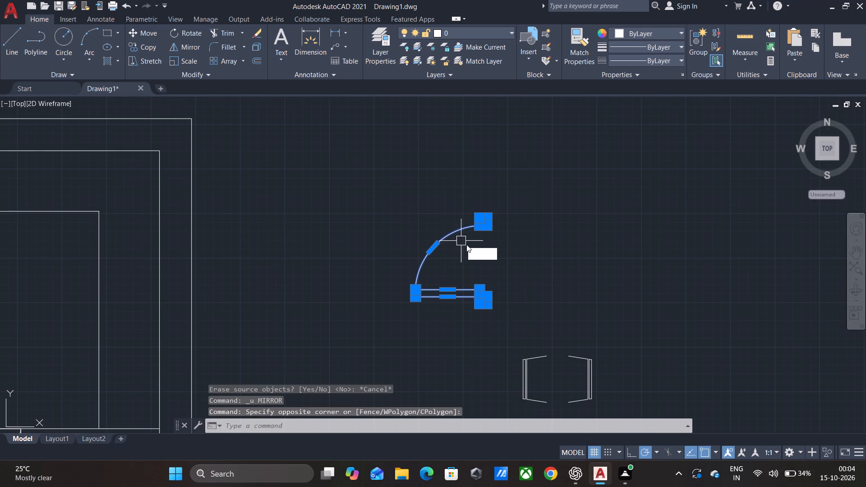
{"action": "left_click", "coordinate": [525, 276]}
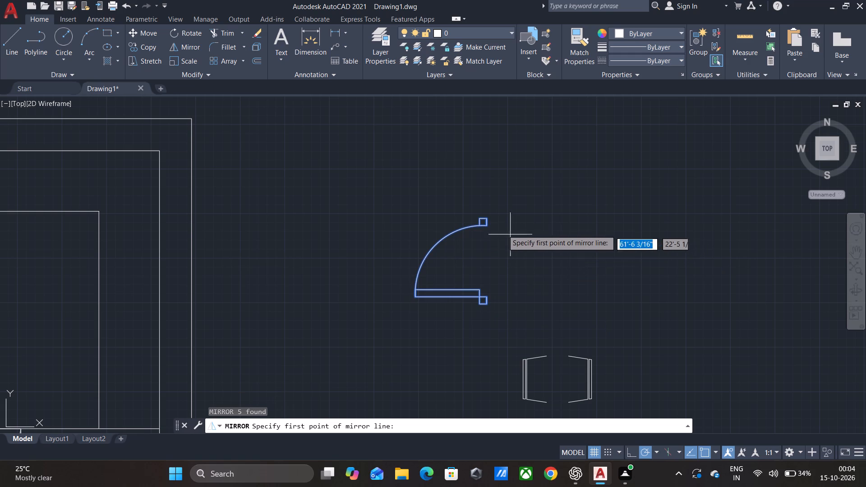
{"action": "left_click", "coordinate": [490, 217]}
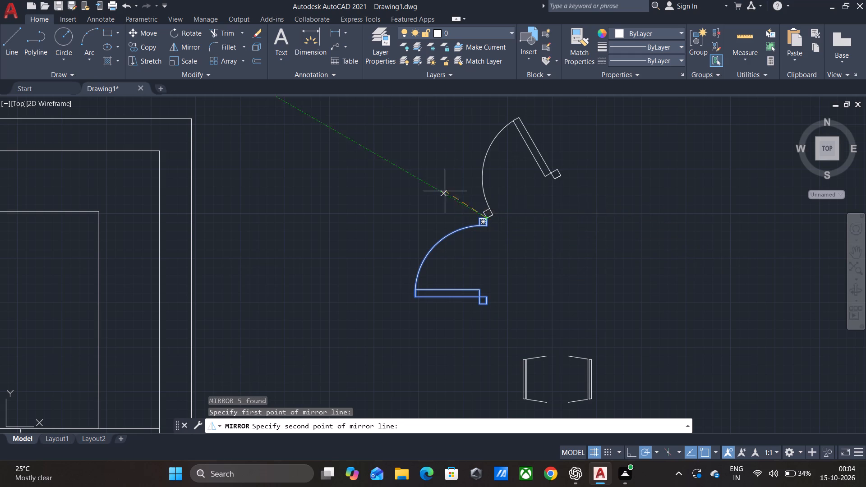
{"action": "left_click", "coordinate": [338, 221]}
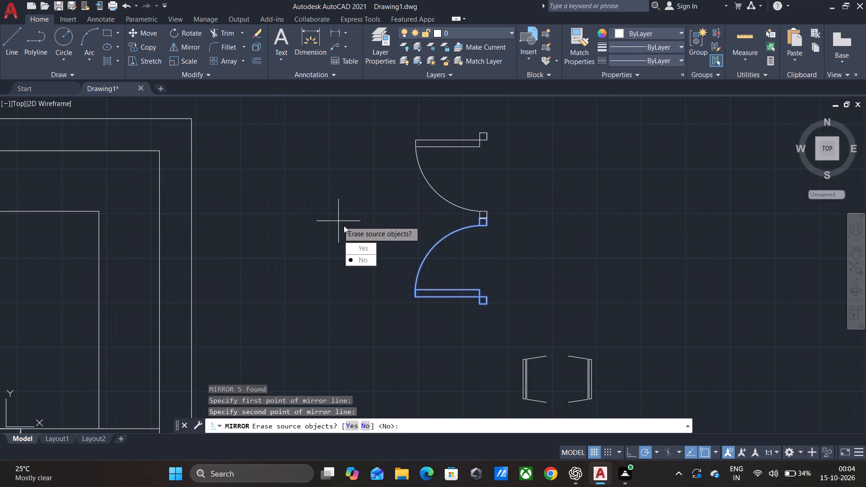
{"action": "left_click_drag", "start_coordinate": [364, 259], "coordinate": [338, 221]}
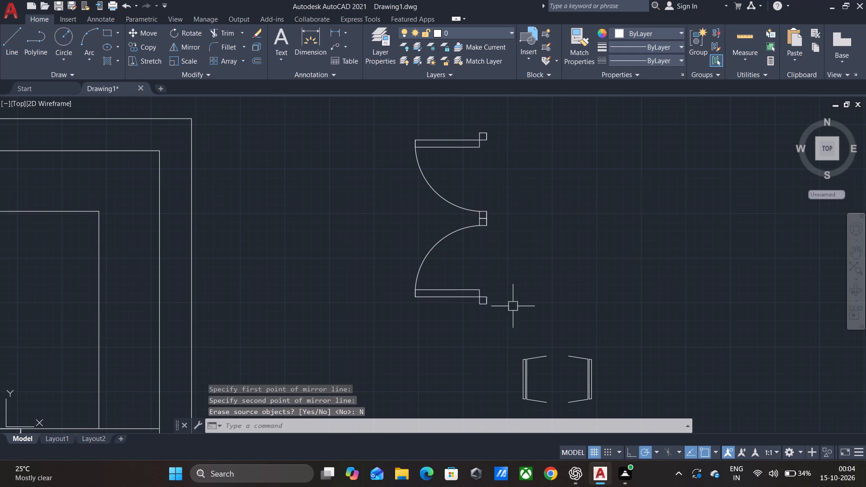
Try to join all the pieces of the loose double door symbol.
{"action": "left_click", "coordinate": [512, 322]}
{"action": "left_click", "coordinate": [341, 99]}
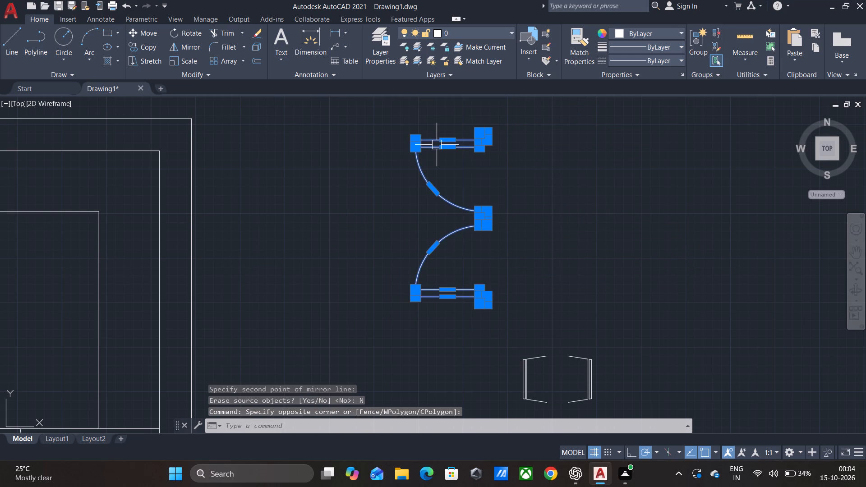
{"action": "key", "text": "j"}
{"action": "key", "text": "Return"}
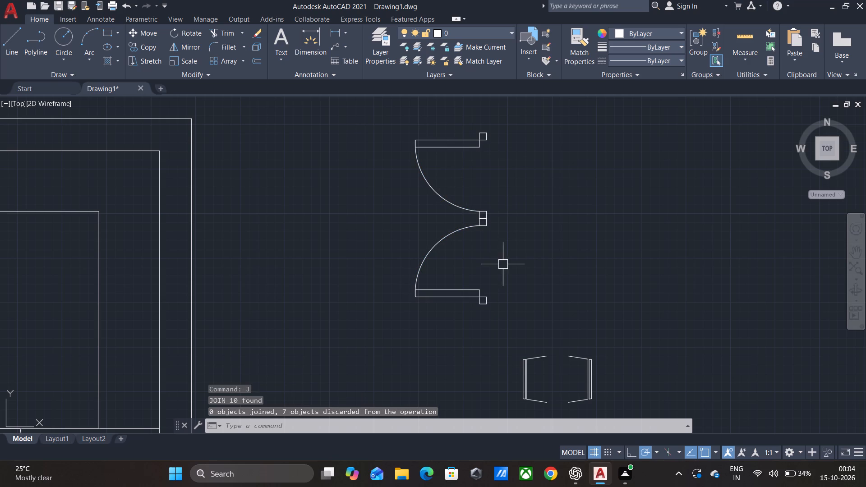
Rotate the double door symbol 270° about the outer corner of its upper jamb so both leaves point upward.
{"action": "left_click", "coordinate": [521, 311]}
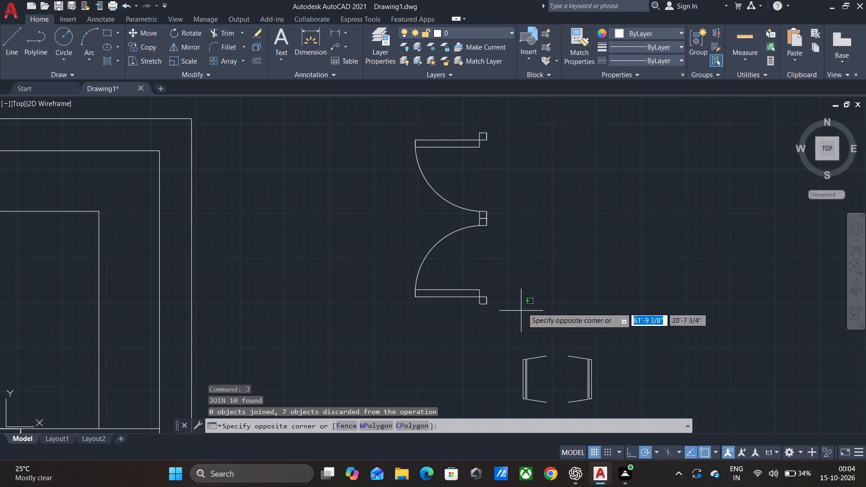
{"action": "left_click", "coordinate": [387, 108]}
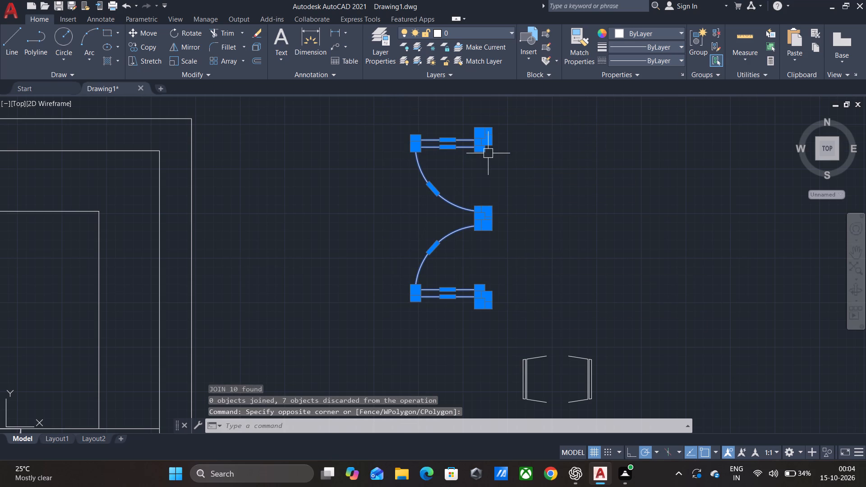
{"action": "key", "text": "r"}
{"action": "left_click", "coordinate": [530, 222]}
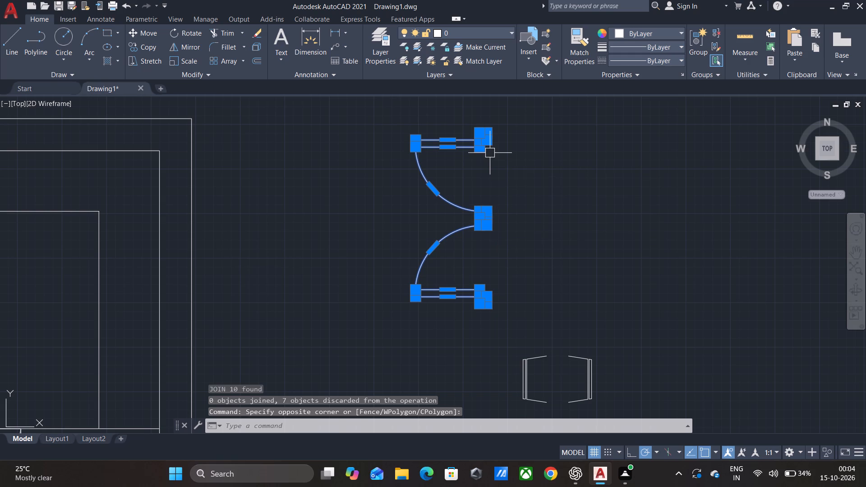
{"action": "left_click", "coordinate": [486, 129]}
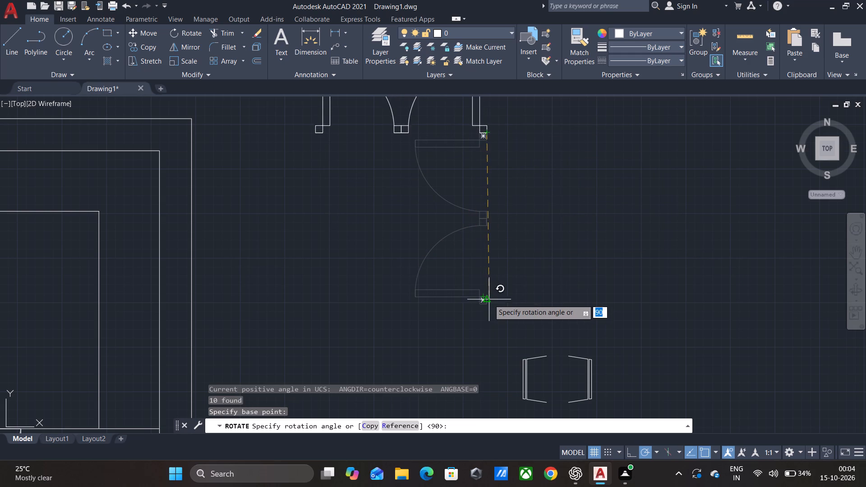
{"action": "left_click", "coordinate": [486, 336]}
{"action": "middle_click_drag", "start_coordinate": [554, 240], "coordinate": [582, 396]}
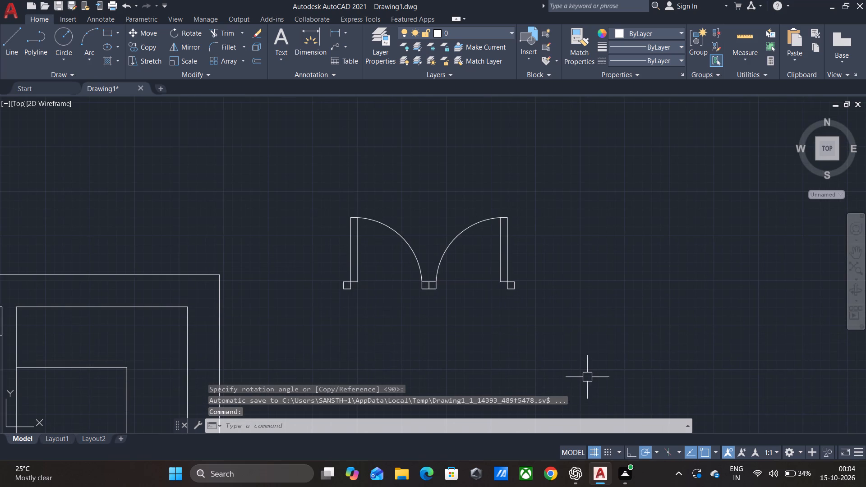
{"action": "key", "text": "Escape"}
Move the double door by its lower-right jamb corner onto the bottom wall's outer line, between the two windows.
{"action": "left_click_drag", "start_coordinate": [608, 356], "coordinate": [593, 335]}
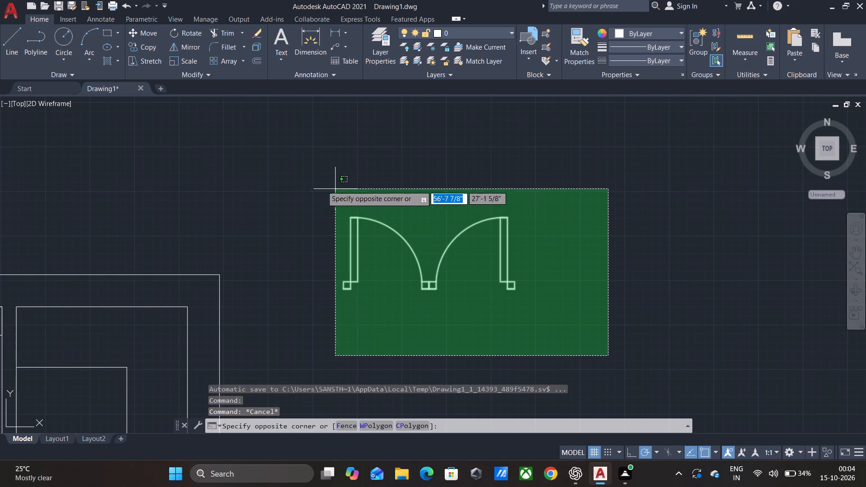
{"action": "left_click", "coordinate": [314, 184]}
{"action": "key", "text": "m"}
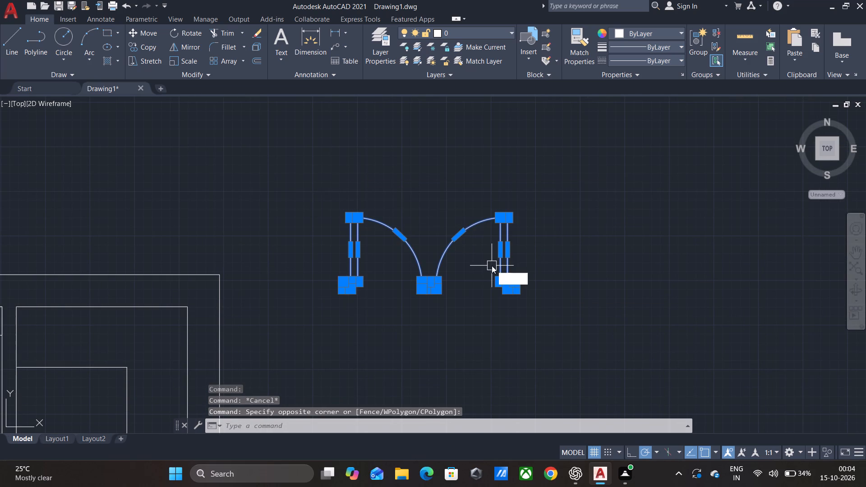
{"action": "left_click", "coordinate": [519, 292]}
{"action": "scroll", "coordinate": [516, 280], "scroll_direction": "up", "scroll_amount": 3}
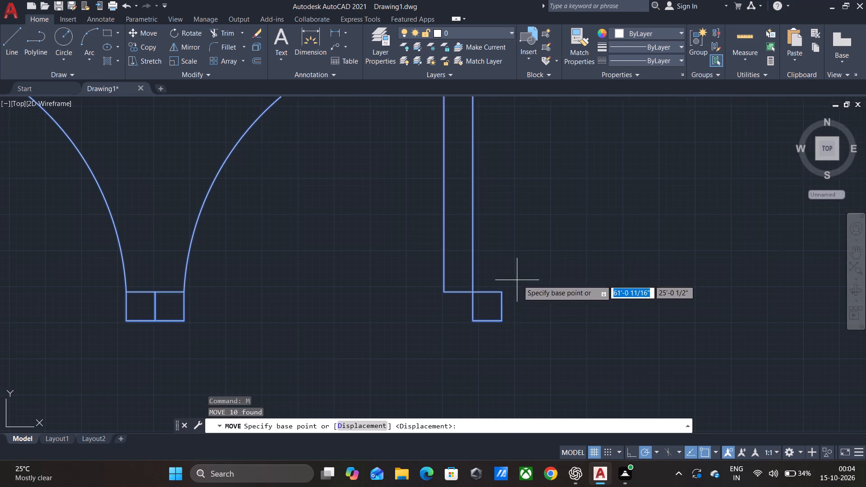
{"action": "left_click", "coordinate": [501, 323]}
{"action": "scroll", "coordinate": [531, 305], "scroll_direction": "down", "scroll_amount": 6}
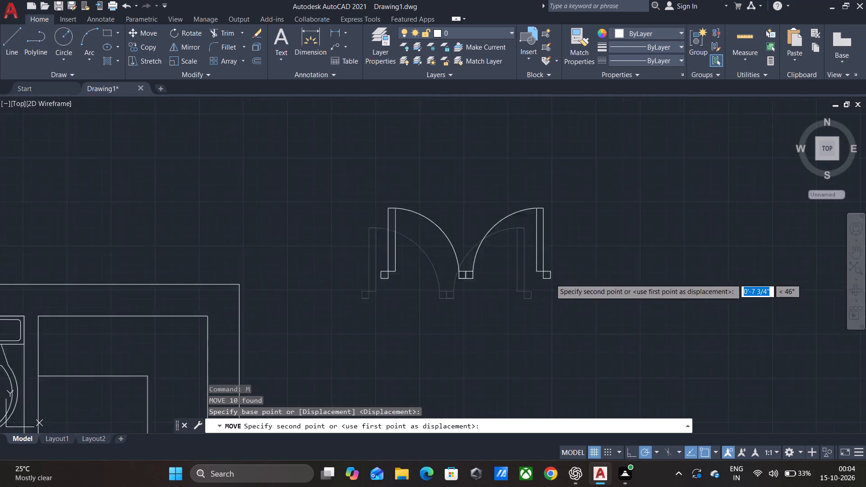
{"action": "middle_click_drag", "start_coordinate": [551, 279], "coordinate": [601, 113]}
{"action": "middle_click_drag", "start_coordinate": [584, 358], "coordinate": [664, 176]}
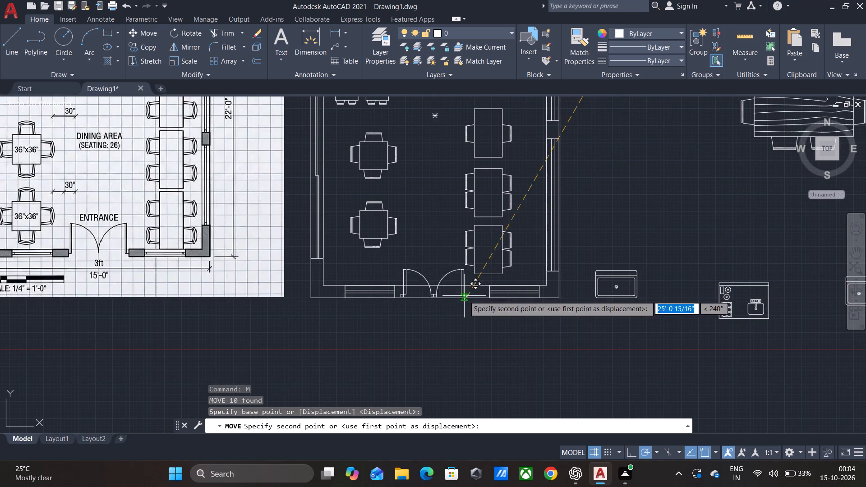
{"action": "scroll", "coordinate": [464, 296], "scroll_direction": "up", "scroll_amount": 1}
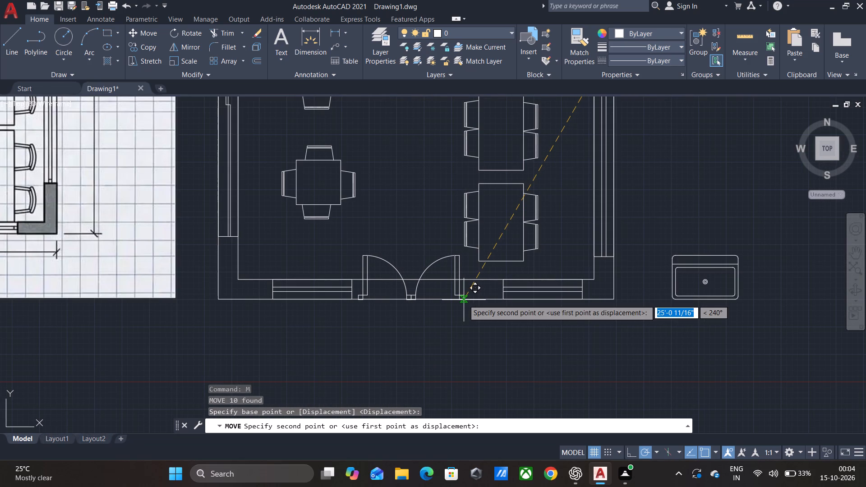
{"action": "left_click", "coordinate": [464, 300]}
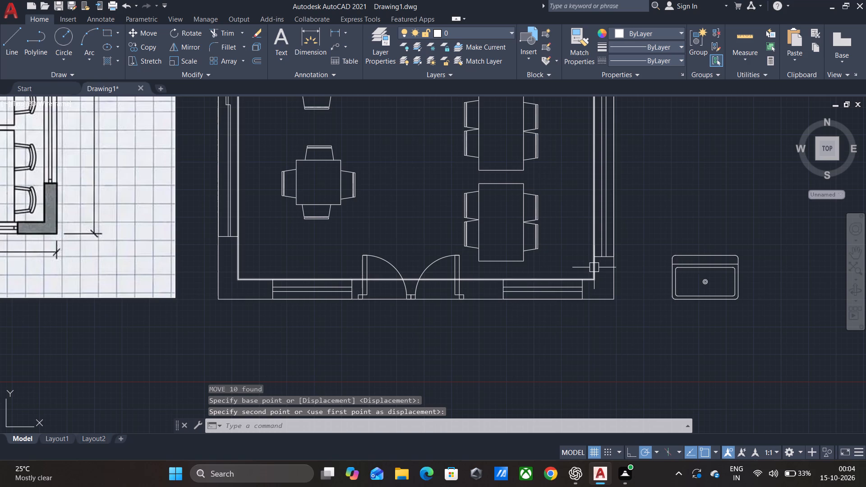
{"action": "key", "text": "Escape"}
Trim the bottom wall's inner and outer lines where they cross the double door opening.
{"action": "key", "text": "t"}
{"action": "key", "text": "r"}
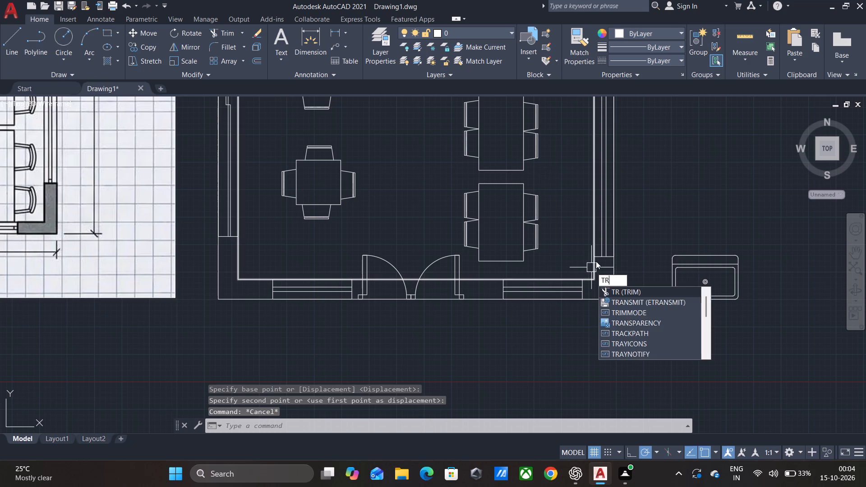
{"action": "key", "text": "Return"}
{"action": "key", "text": "Return"}
{"action": "left_click", "coordinate": [440, 279]}
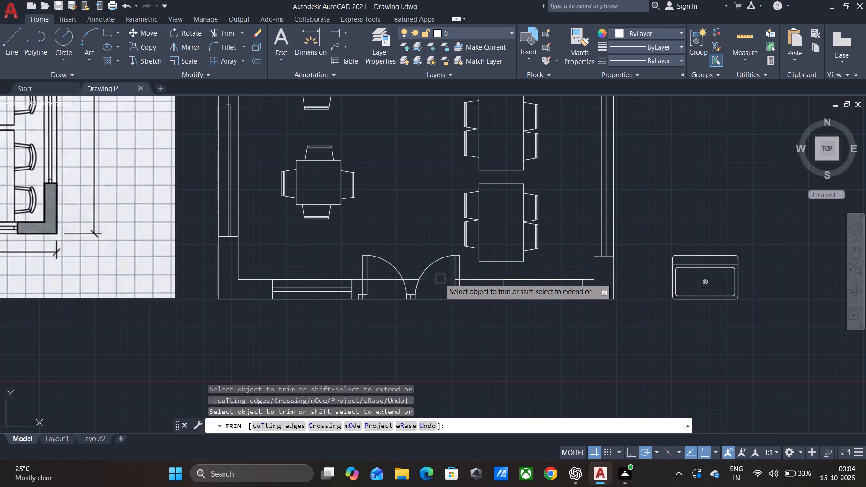
{"action": "left_click", "coordinate": [384, 278]}
{"action": "scroll", "coordinate": [415, 283], "scroll_direction": "up", "scroll_amount": 3}
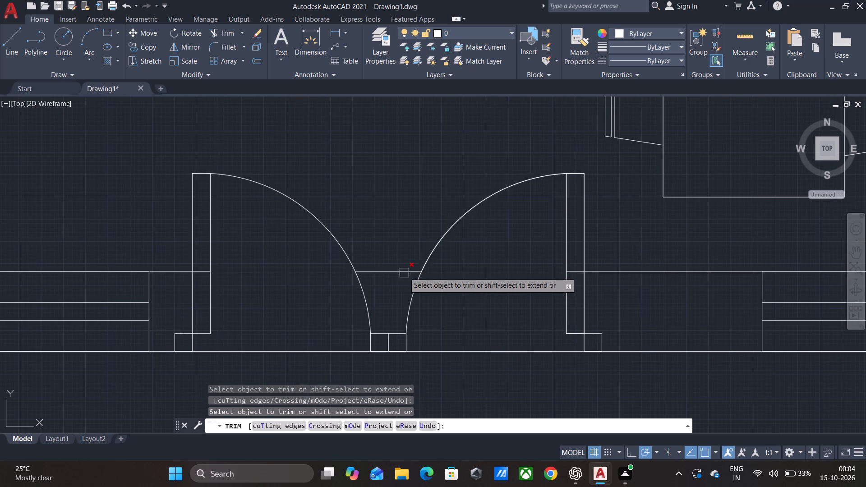
{"action": "left_click", "coordinate": [395, 270]}
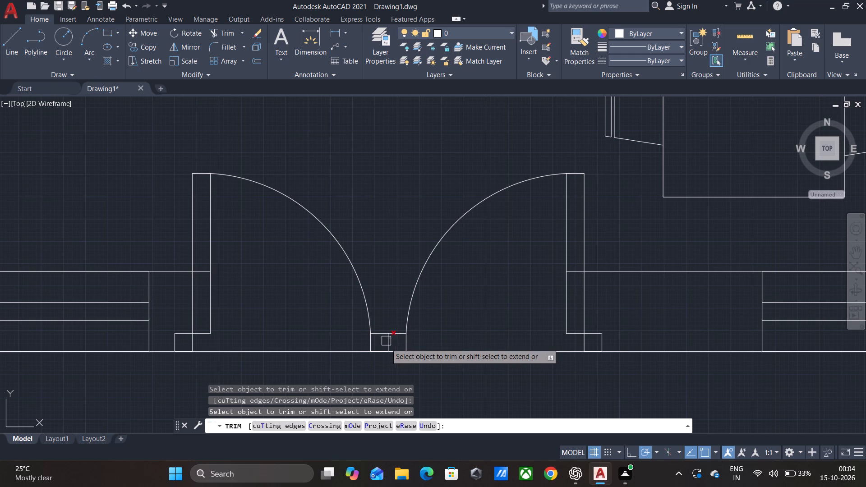
{"action": "left_click", "coordinate": [350, 349]}
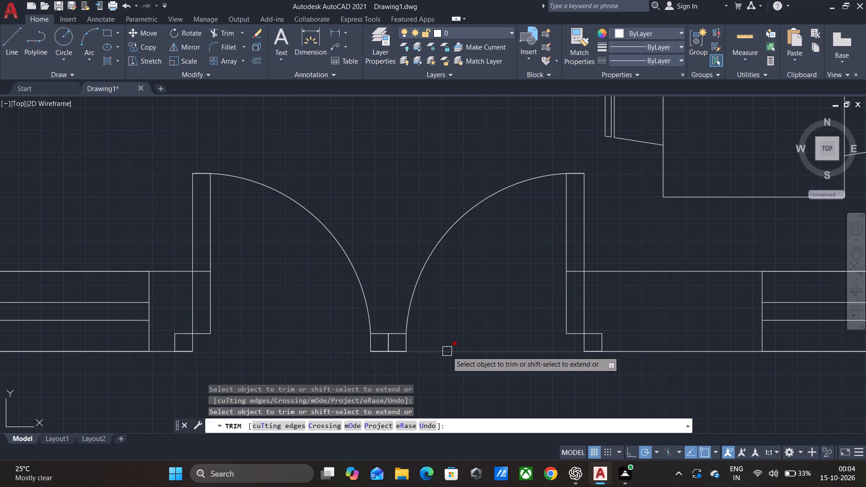
{"action": "left_click", "coordinate": [447, 351]}
Trim away the top, dividing and bottom lines of the two small jamb squares in the middle of the double door.
{"action": "scroll", "coordinate": [450, 347], "scroll_direction": "down", "scroll_amount": 4}
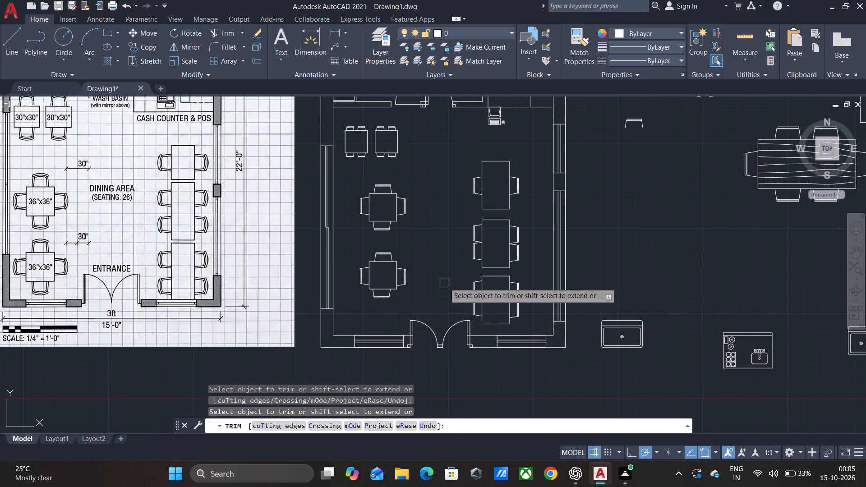
{"action": "middle_click_drag", "start_coordinate": [444, 282], "coordinate": [452, 264]}
{"action": "scroll", "coordinate": [456, 332], "scroll_direction": "up", "scroll_amount": 3}
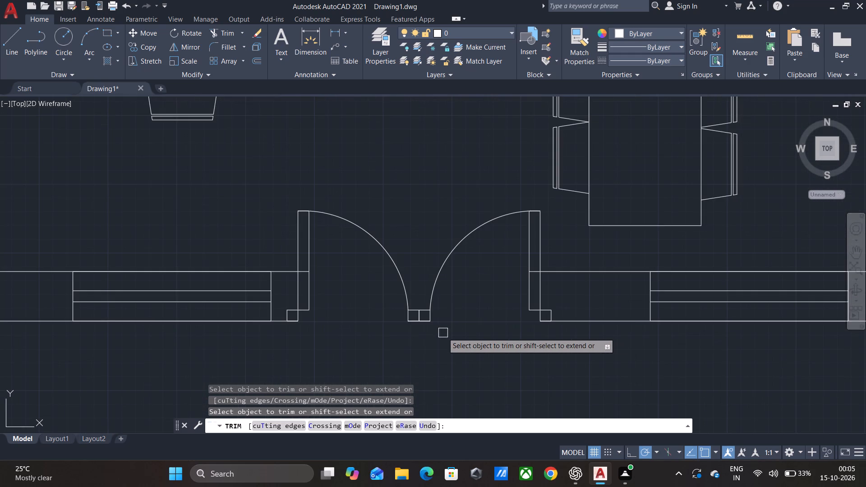
{"action": "scroll", "coordinate": [426, 327], "scroll_direction": "up", "scroll_amount": 1}
{"action": "left_click", "coordinate": [406, 299]}
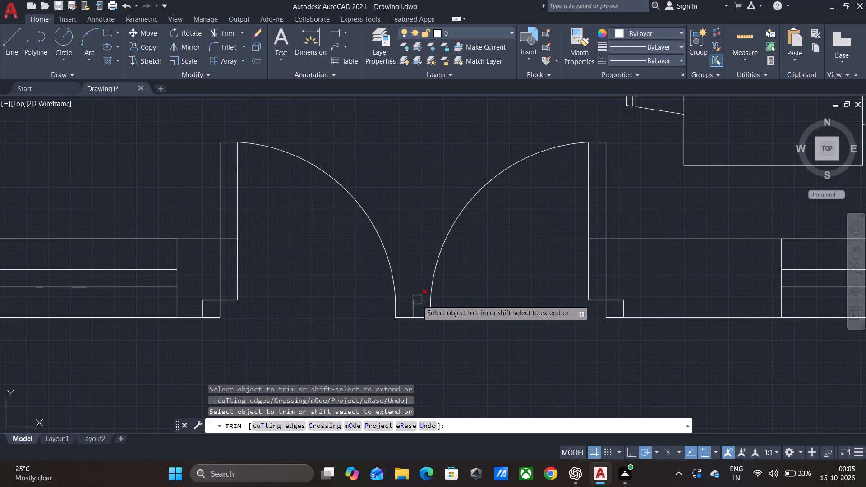
{"action": "left_click", "coordinate": [418, 300]}
{"action": "left_click", "coordinate": [414, 303]}
{"action": "left_click", "coordinate": [415, 309]}
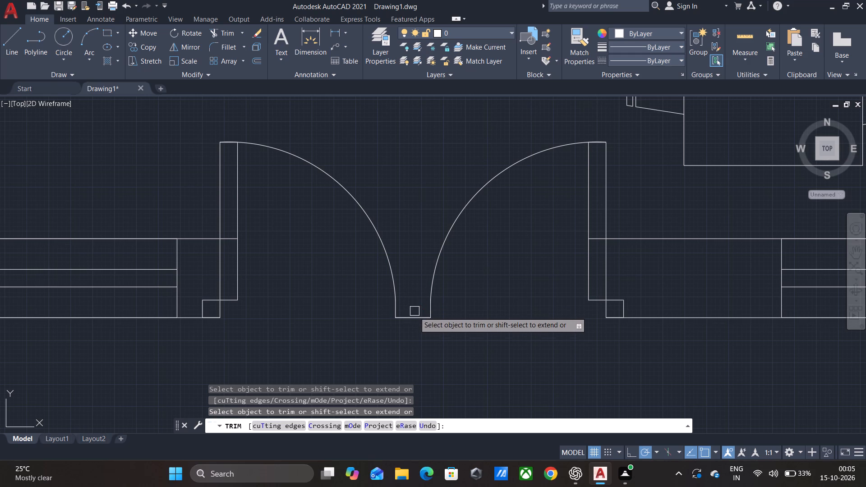
{"action": "left_click", "coordinate": [414, 318]}
{"action": "left_click", "coordinate": [402, 318]}
{"action": "left_click", "coordinate": [413, 318]}
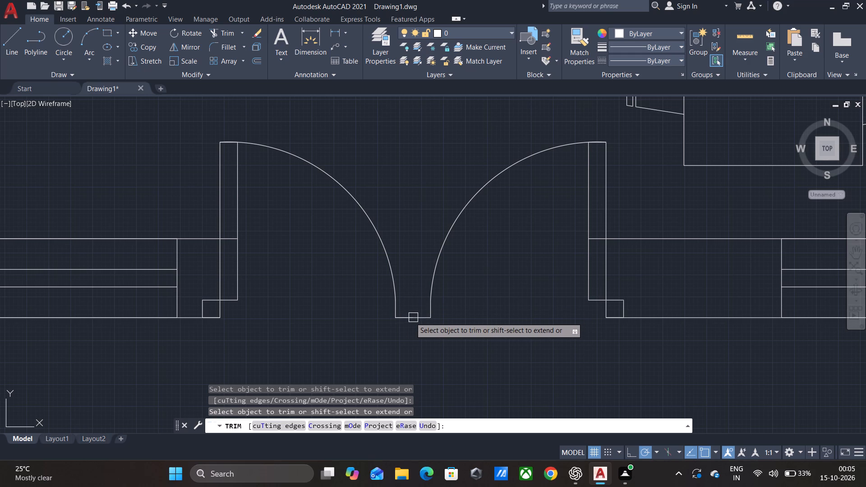
{"action": "left_click", "coordinate": [409, 317]}
{"action": "left_click", "coordinate": [413, 316]}
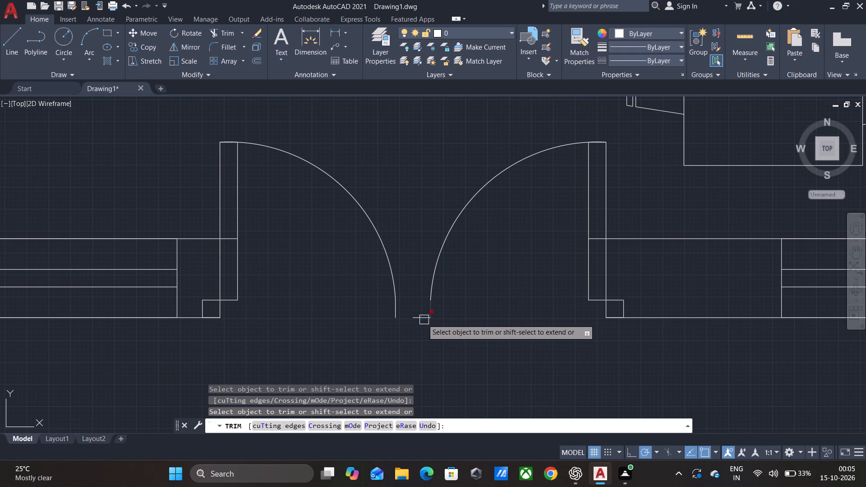
{"action": "left_click", "coordinate": [421, 318]}
Remove both door swing arcs and the leftover side lines of the middle jamb squares with Trim.
{"action": "left_click", "coordinate": [428, 304]}
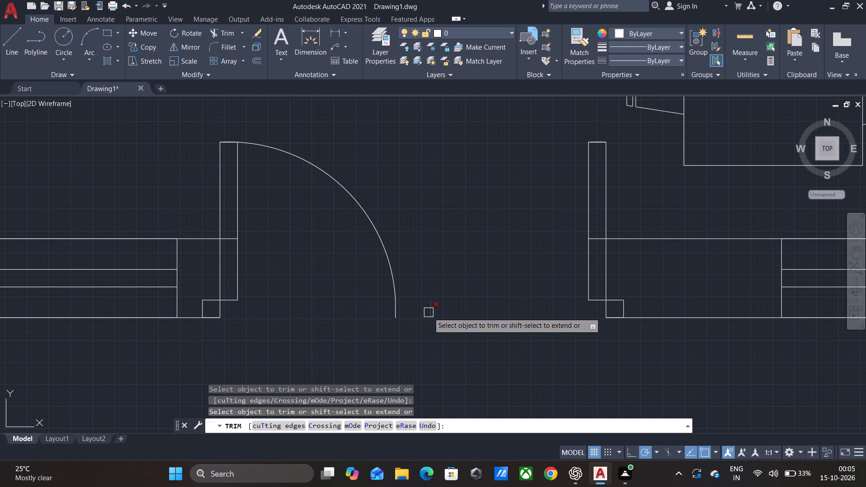
{"action": "left_click", "coordinate": [428, 312]}
{"action": "left_click", "coordinate": [397, 311]}
{"action": "left_click", "coordinate": [395, 291]}
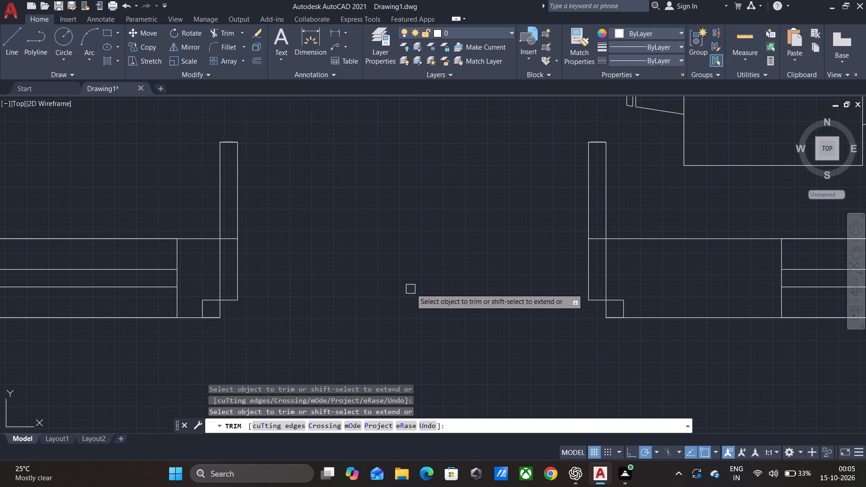
{"action": "key", "text": "Escape"}
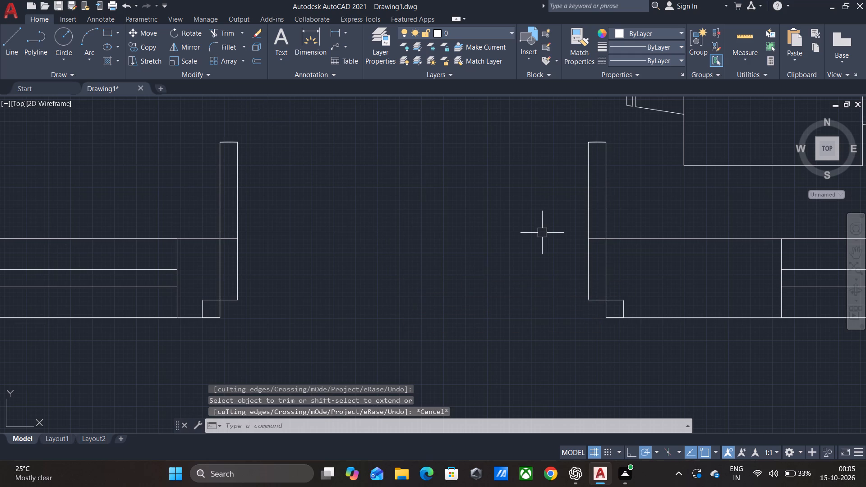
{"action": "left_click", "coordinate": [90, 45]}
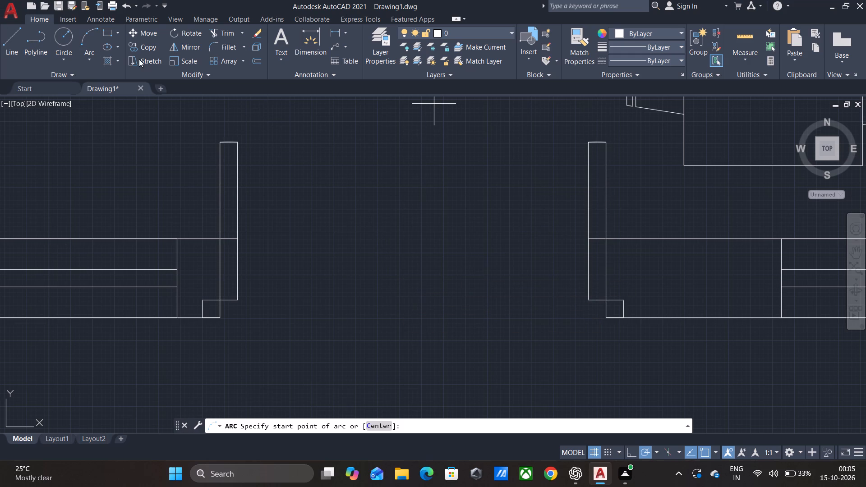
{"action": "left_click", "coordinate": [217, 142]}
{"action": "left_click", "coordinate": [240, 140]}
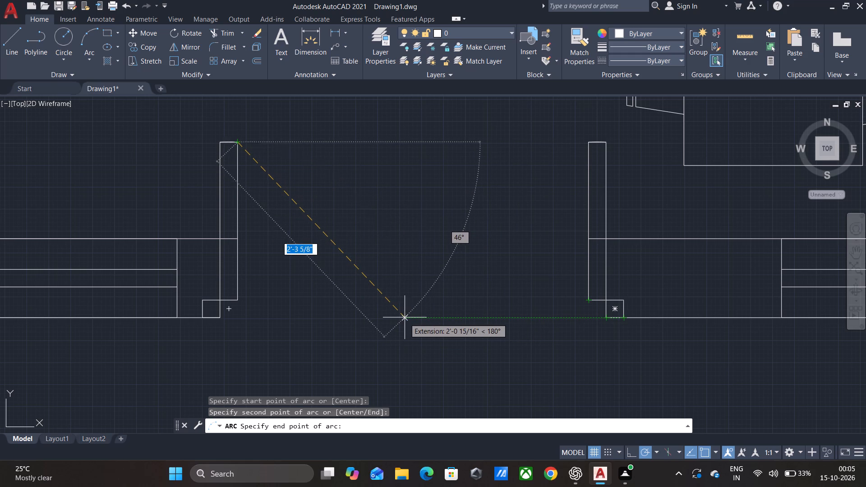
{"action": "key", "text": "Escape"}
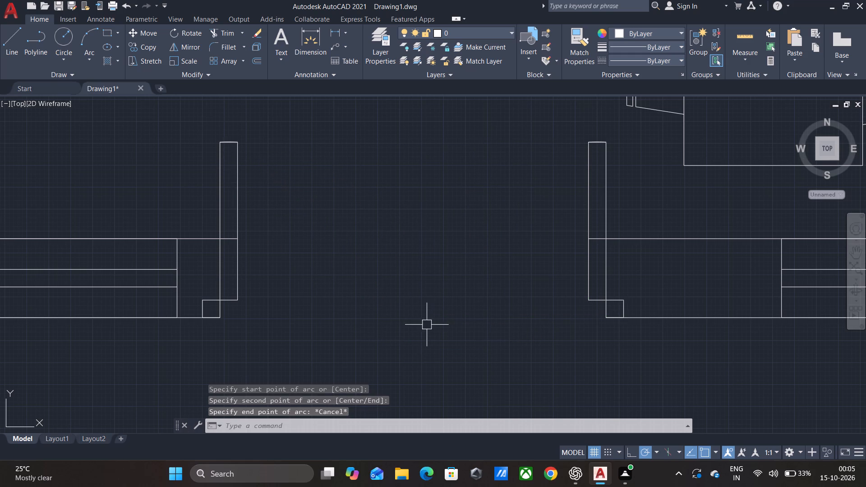
Draw a horizontal line about 3'-8" long across the door opening, between the inner bottom corners of the two outer jambs.
{"action": "key", "text": "l"}
{"action": "key", "text": "Return"}
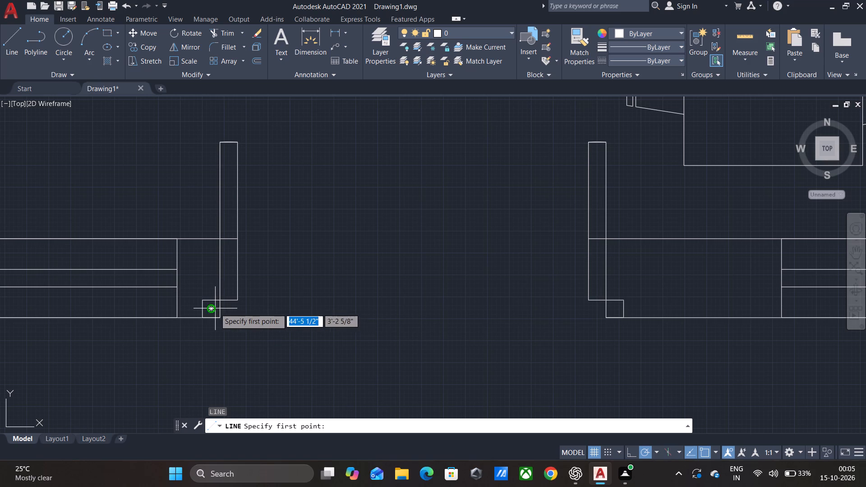
{"action": "left_click_drag", "start_coordinate": [222, 317], "coordinate": [332, 321]}
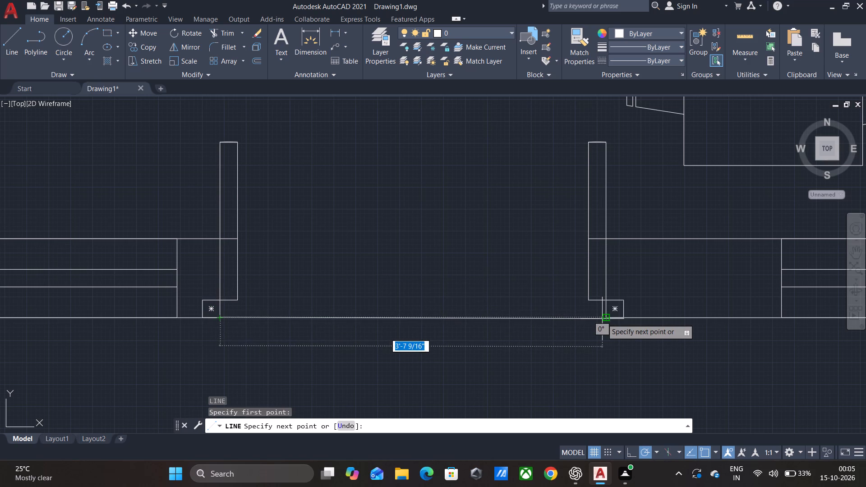
{"action": "left_click", "coordinate": [602, 319]}
{"action": "key", "text": "space"}
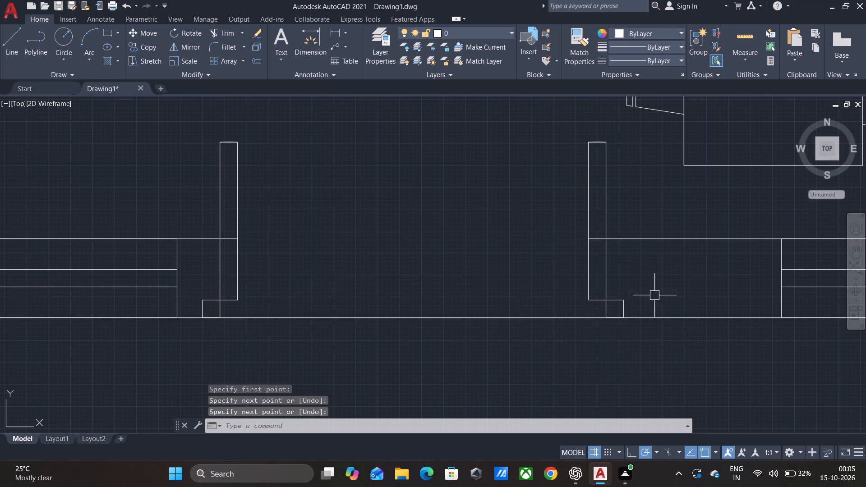
Draw two mirrored door swing arcs from the tops of the two door leaves, meeting midway along the entrance opening line.
{"action": "key", "text": "space"}
{"action": "key", "text": "Escape"}
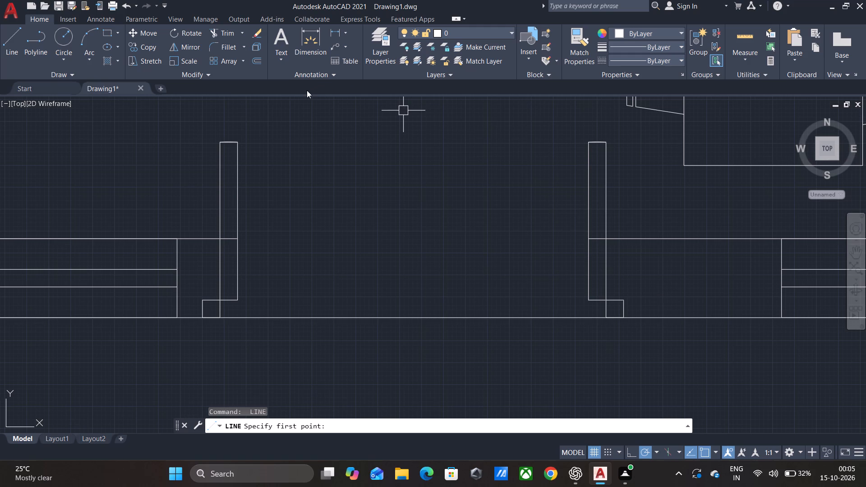
{"action": "left_click", "coordinate": [84, 30]}
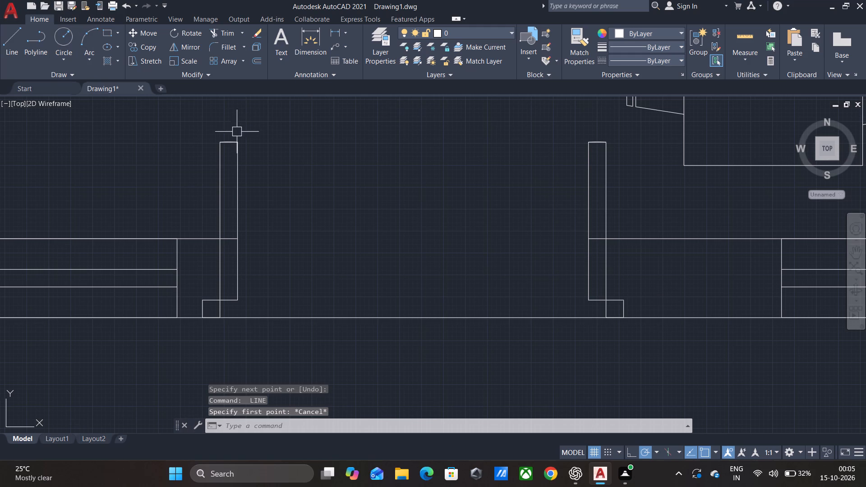
{"action": "left_click", "coordinate": [94, 33]}
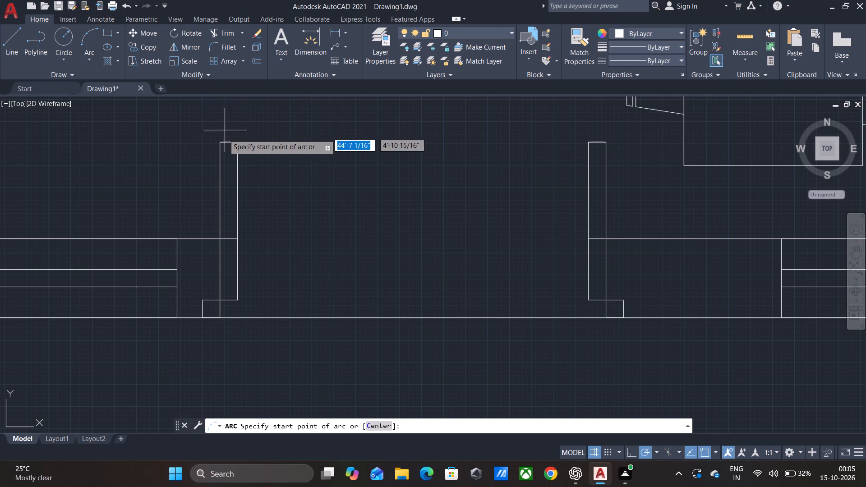
{"action": "left_click", "coordinate": [220, 141]}
{"action": "left_click_drag", "start_coordinate": [240, 141], "coordinate": [245, 142]}
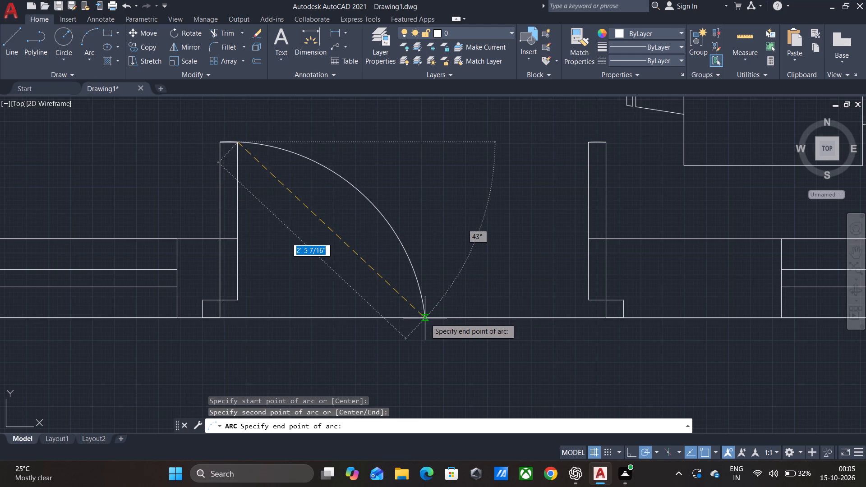
{"action": "left_click", "coordinate": [413, 318]}
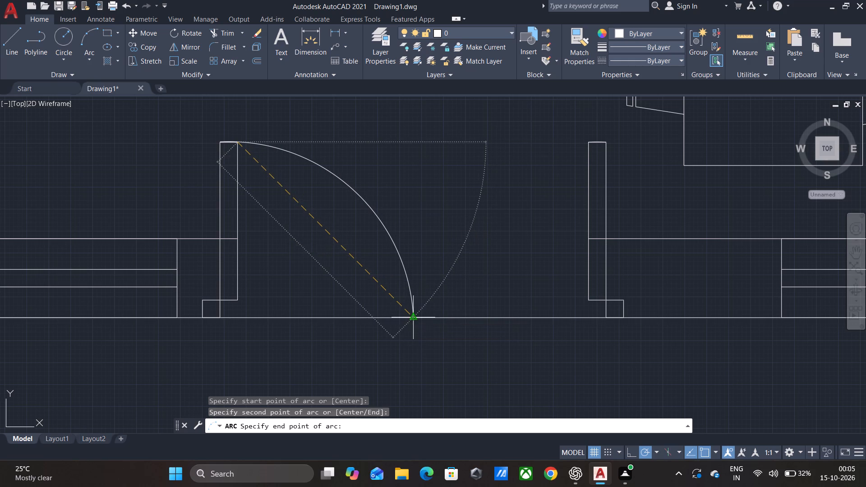
{"action": "left_click", "coordinate": [83, 38]}
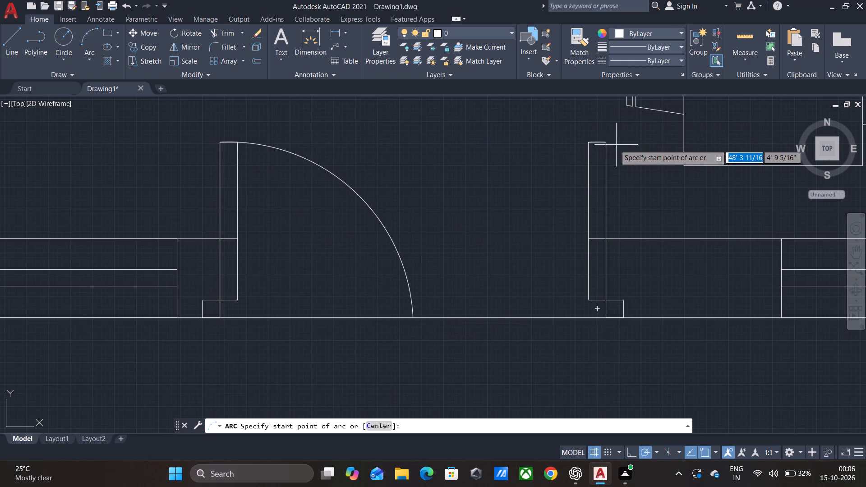
{"action": "left_click", "coordinate": [607, 144]}
{"action": "left_click", "coordinate": [586, 145]}
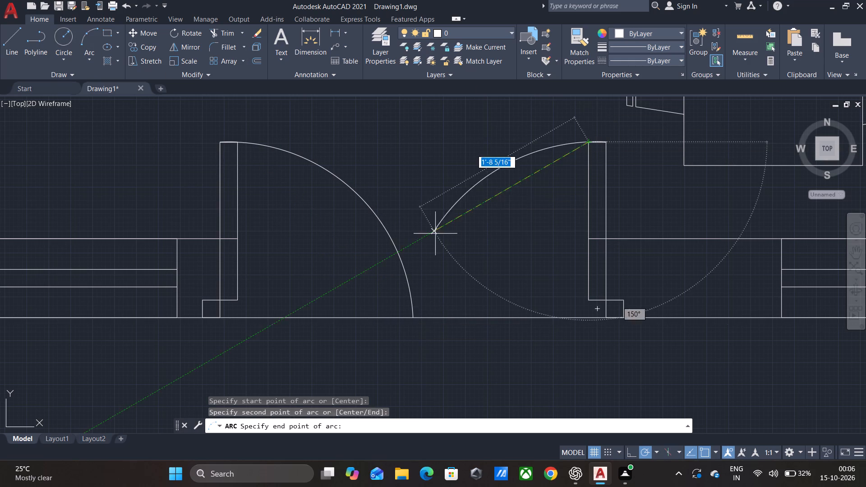
{"action": "left_click", "coordinate": [412, 316]}
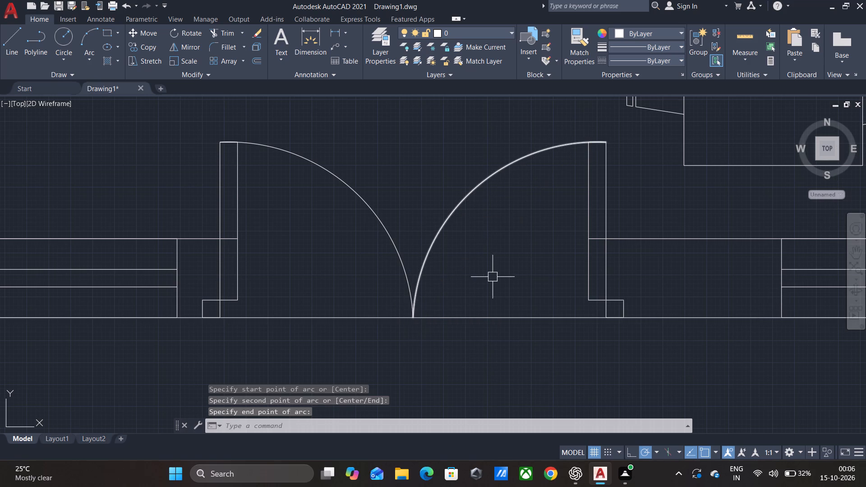
Trim away both halves of the horizontal line across the double door opening between the jambs.
{"action": "key", "text": "Escape"}
{"action": "key", "text": "t"}
{"action": "key", "text": "r"}
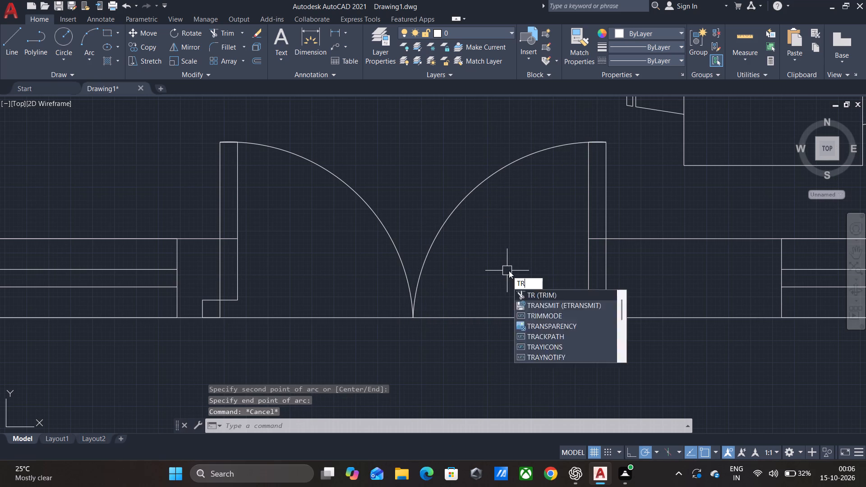
{"action": "key", "text": "Return"}
{"action": "key", "text": "Return"}
{"action": "left_click", "coordinate": [521, 321]}
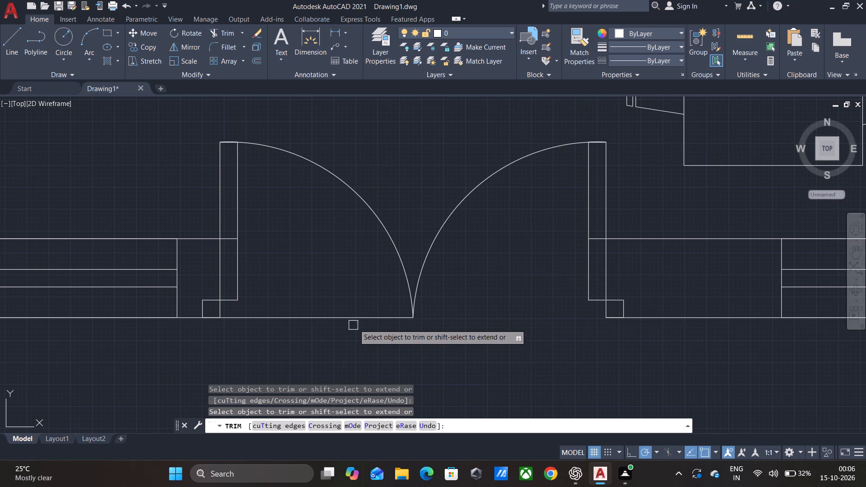
{"action": "left_click", "coordinate": [353, 313]}
{"action": "scroll", "coordinate": [356, 313], "scroll_direction": "down", "scroll_amount": 2}
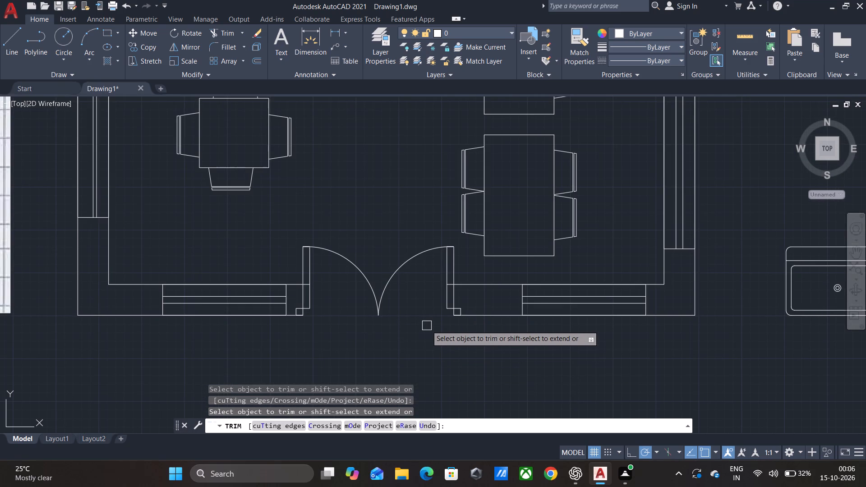
{"action": "key", "text": "Escape"}
Compare the whole drafted floor plan with the reference image and dismiss the panel power saving notification.
{"action": "scroll", "coordinate": [430, 324], "scroll_direction": "down", "scroll_amount": 2}
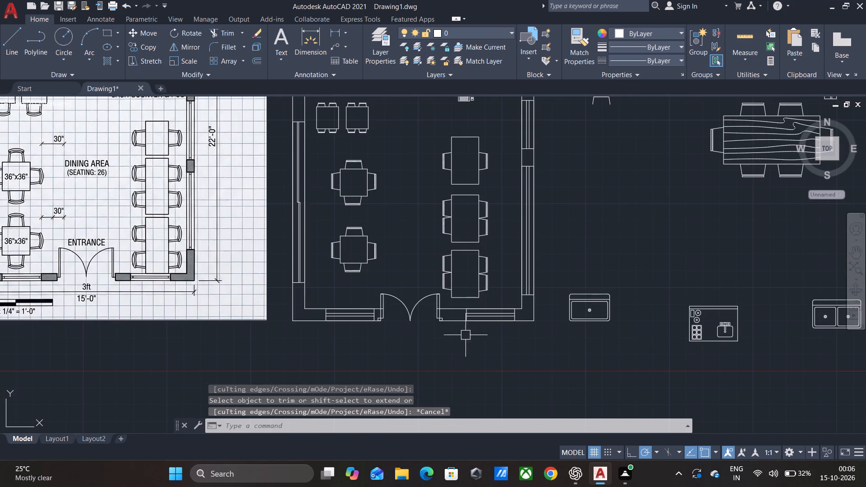
{"action": "scroll", "coordinate": [585, 243], "scroll_direction": "down", "scroll_amount": 2}
{"action": "middle_click_drag", "start_coordinate": [587, 240], "coordinate": [575, 266]}
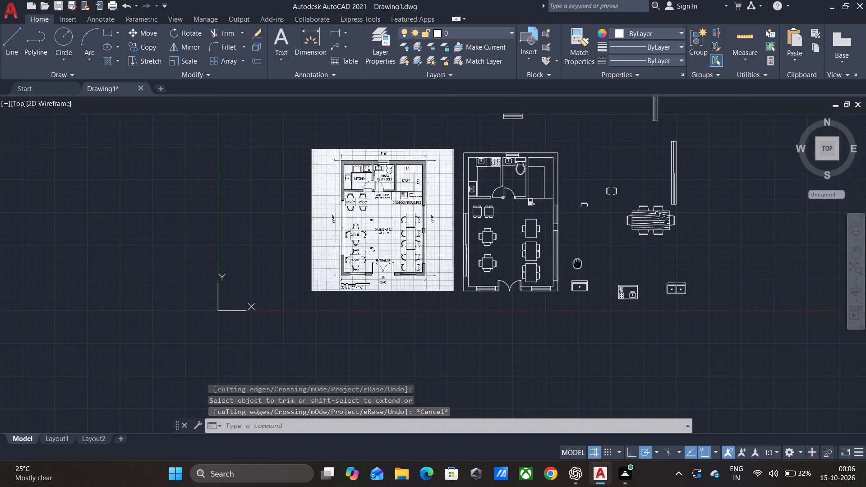
{"action": "middle_click_drag", "start_coordinate": [575, 266], "coordinate": [574, 268]}
{"action": "scroll", "coordinate": [568, 258], "scroll_direction": "up", "scroll_amount": 2}
{"action": "middle_click_drag", "start_coordinate": [565, 246], "coordinate": [597, 246]}
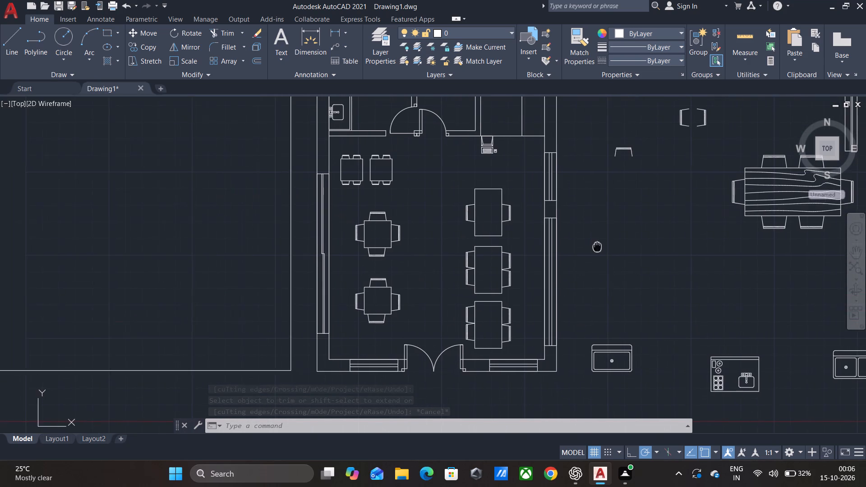
{"action": "middle_click_drag", "start_coordinate": [597, 246], "coordinate": [599, 244]}
{"action": "scroll", "coordinate": [599, 244], "scroll_direction": "down", "scroll_amount": 1}
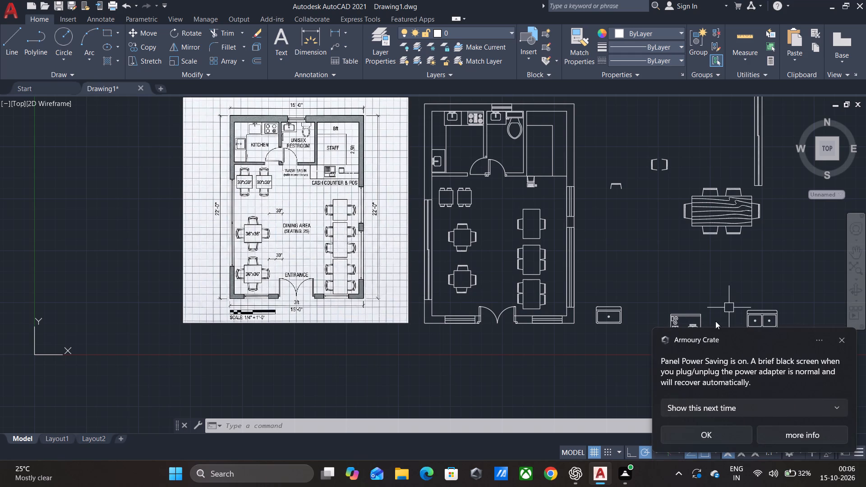
{"action": "left_click", "coordinate": [687, 437]}
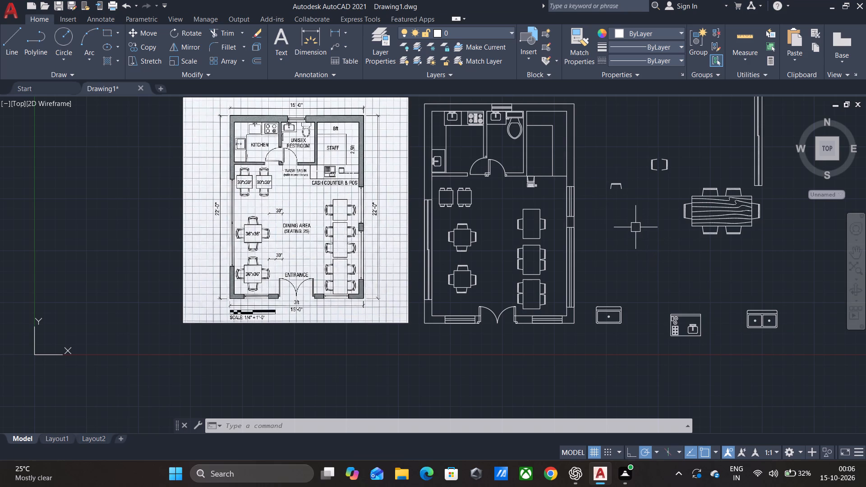
Draw the cash counter outline around the computer, down from the staff area's bottom line and horizontally past the outer east wall line.
{"action": "key", "text": "l"}
{"action": "key", "text": "Return"}
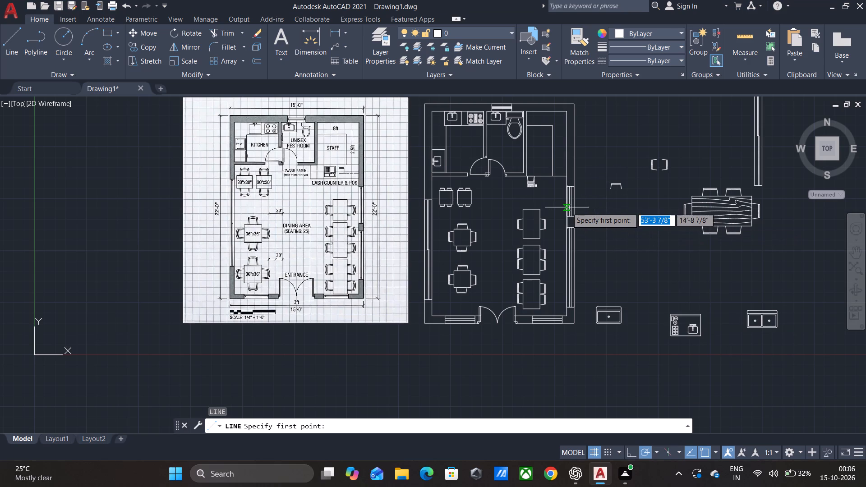
{"action": "scroll", "coordinate": [527, 192], "scroll_direction": "up", "scroll_amount": 2}
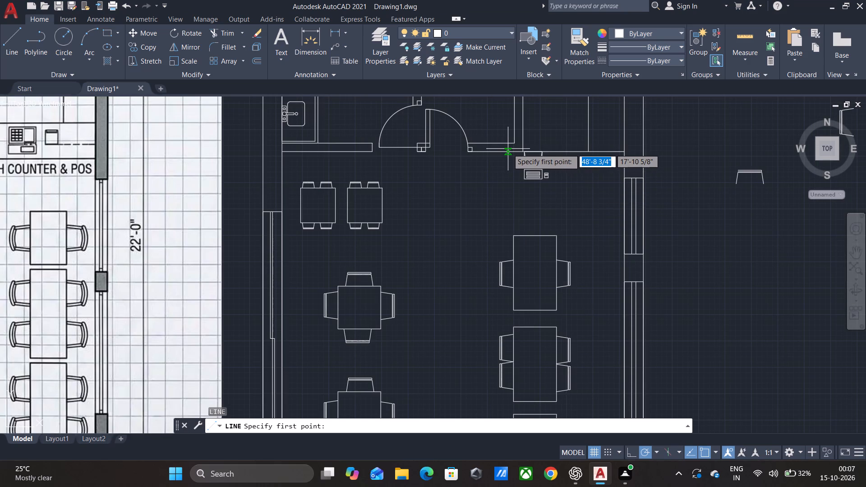
{"action": "left_click", "coordinate": [509, 151]}
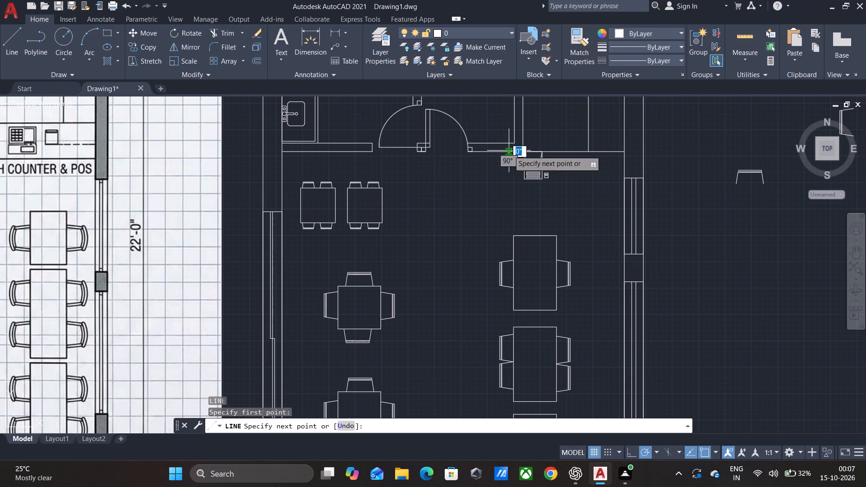
{"action": "left_click", "coordinate": [507, 185]}
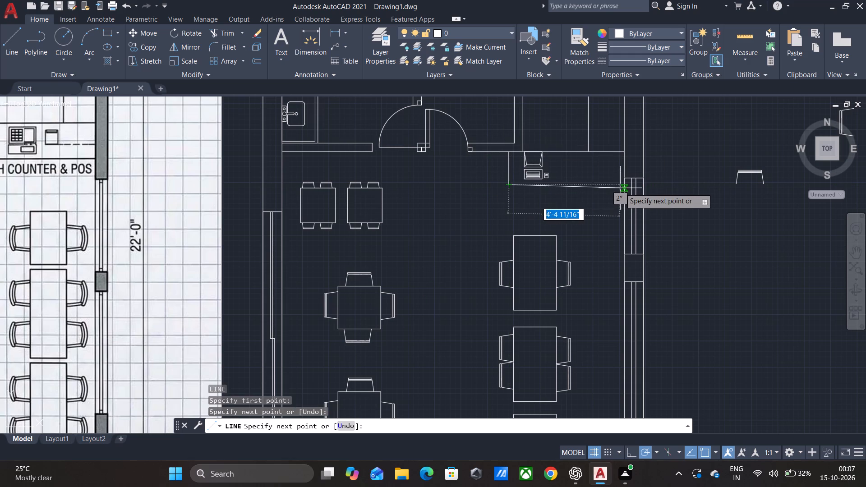
{"action": "left_click", "coordinate": [653, 184]}
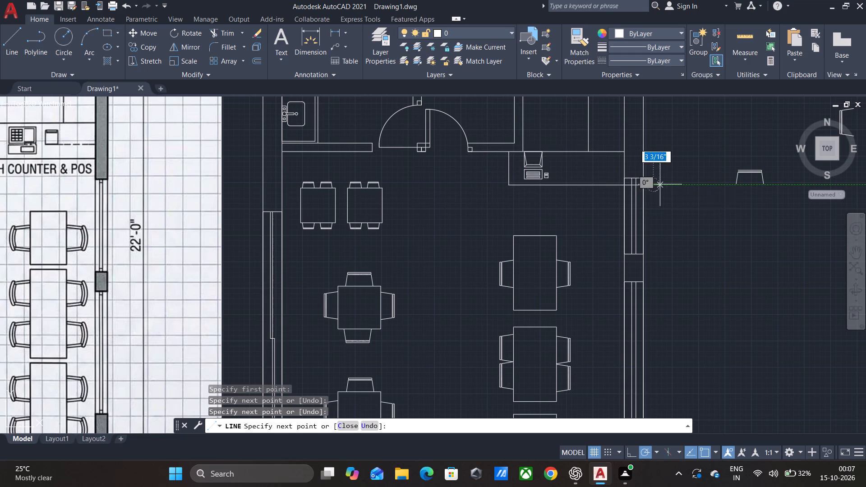
{"action": "key", "text": "Escape"}
Trim the cash counter's front line back to the inner face of the east wall, removing the segments across the window.
{"action": "type", "text": "TR"}
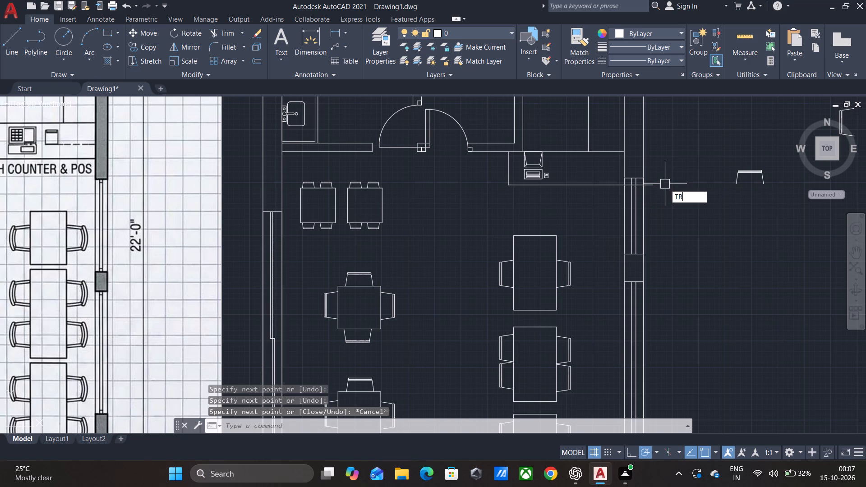
{"action": "key", "text": "Return"}
{"action": "key", "text": "Return"}
{"action": "left_click", "coordinate": [657, 185]}
{"action": "scroll", "coordinate": [657, 185], "scroll_direction": "up", "scroll_amount": 3}
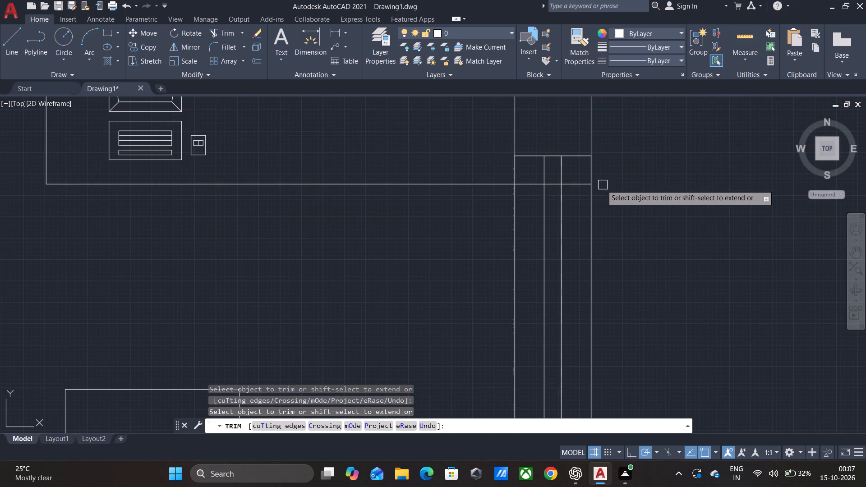
{"action": "left_click", "coordinate": [588, 186]}
{"action": "left_click", "coordinate": [552, 186]}
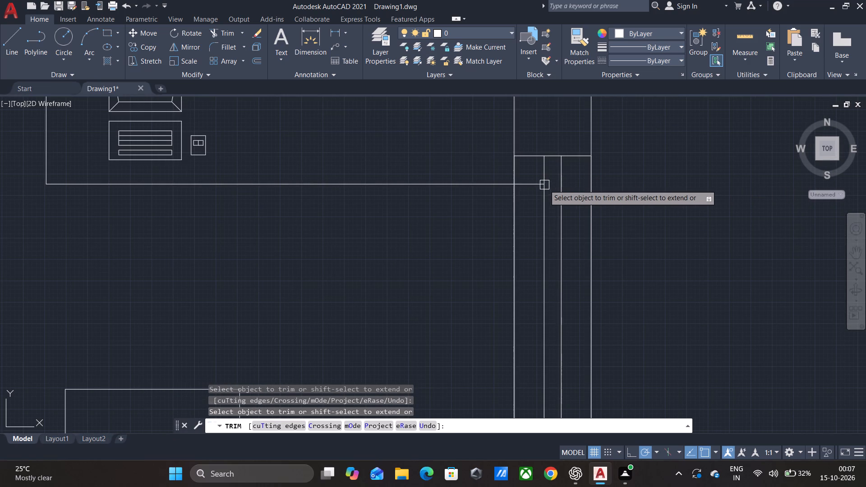
{"action": "left_click", "coordinate": [534, 185]}
{"action": "scroll", "coordinate": [534, 185], "scroll_direction": "down", "scroll_amount": 3}
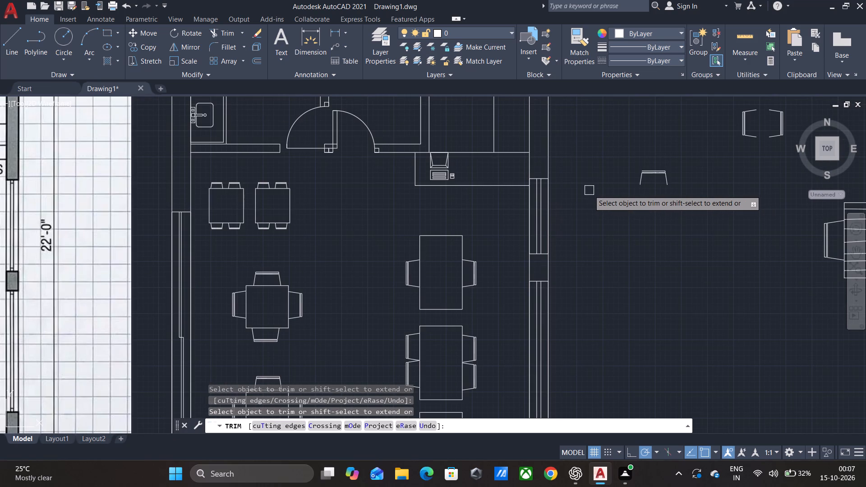
{"action": "key", "text": "Escape"}
Add the multiline text label "ENTRANCE" just above the double entrance door.
{"action": "scroll", "coordinate": [589, 190], "scroll_direction": "down", "scroll_amount": 2}
{"action": "middle_click_drag", "start_coordinate": [589, 190], "coordinate": [590, 206]}
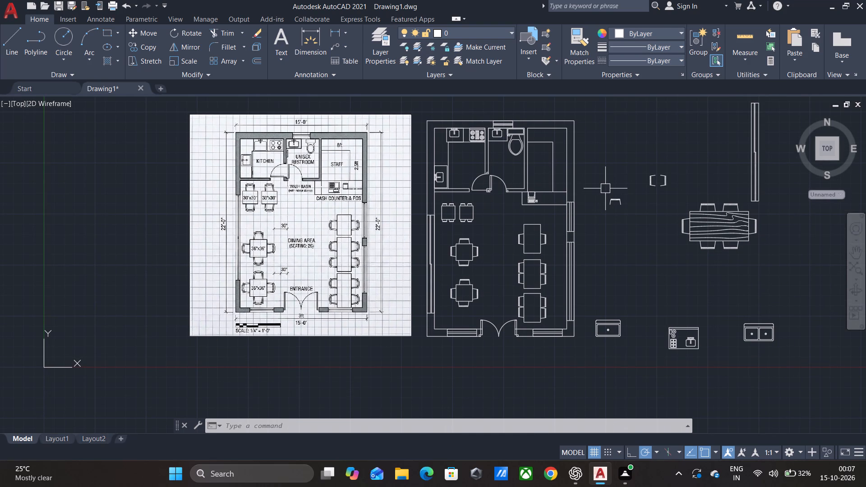
{"action": "key", "text": "t"}
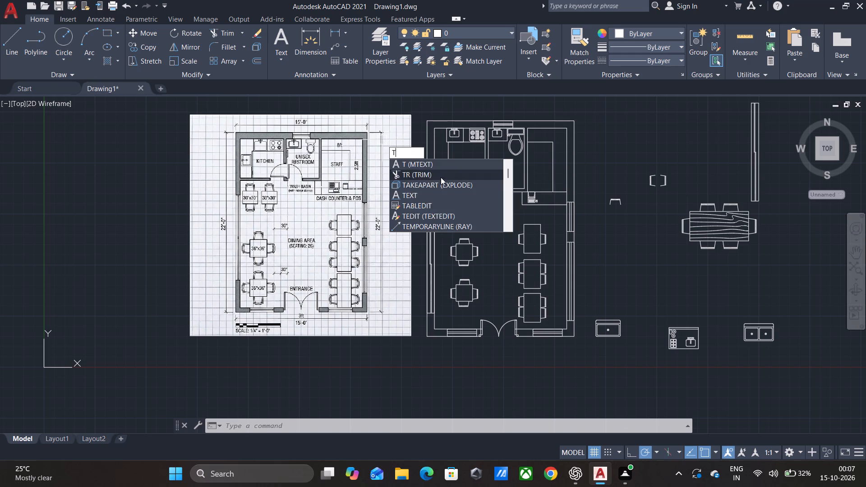
{"action": "left_click", "coordinate": [435, 163]}
{"action": "scroll", "coordinate": [487, 207], "scroll_direction": "up", "scroll_amount": 1}
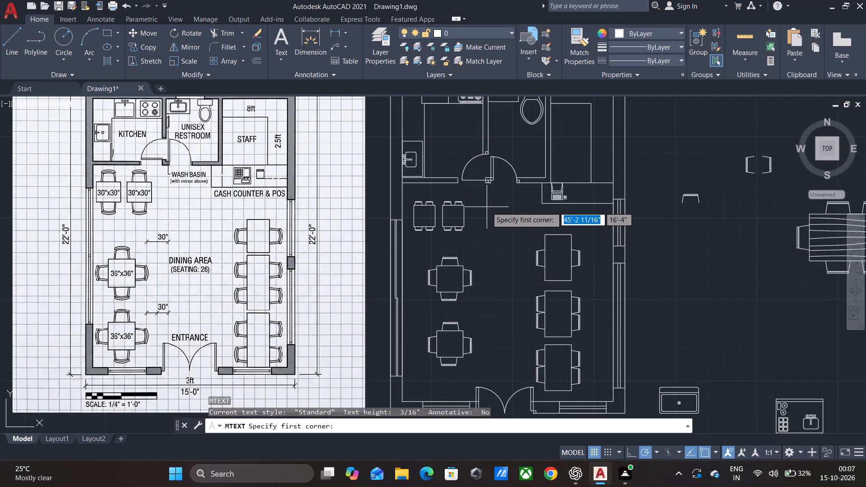
{"action": "scroll", "coordinate": [487, 207], "scroll_direction": "down", "scroll_amount": 1}
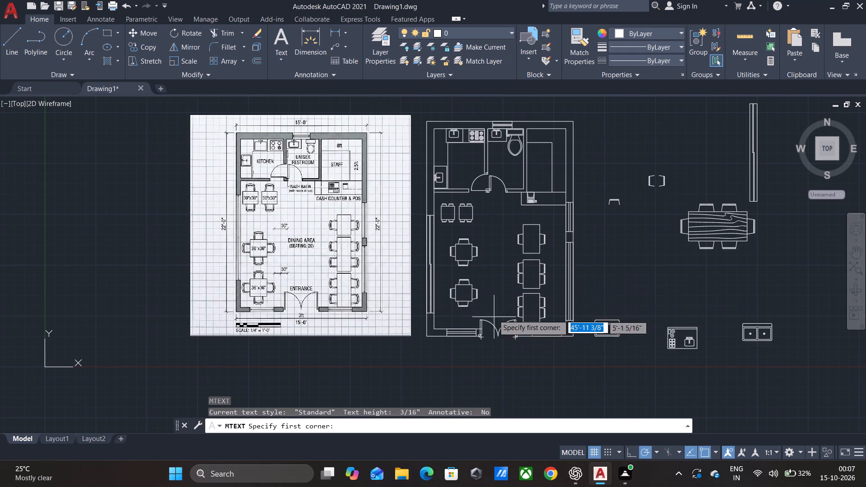
{"action": "left_click", "coordinate": [487, 310]}
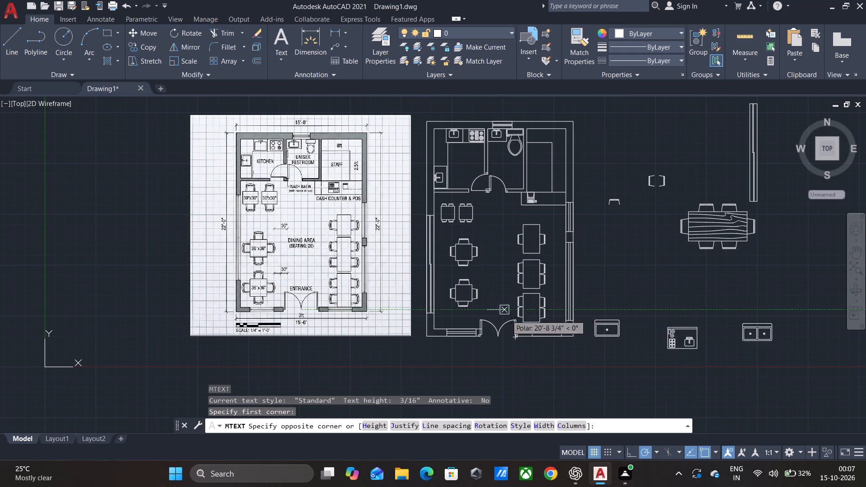
{"action": "left_click", "coordinate": [512, 316]}
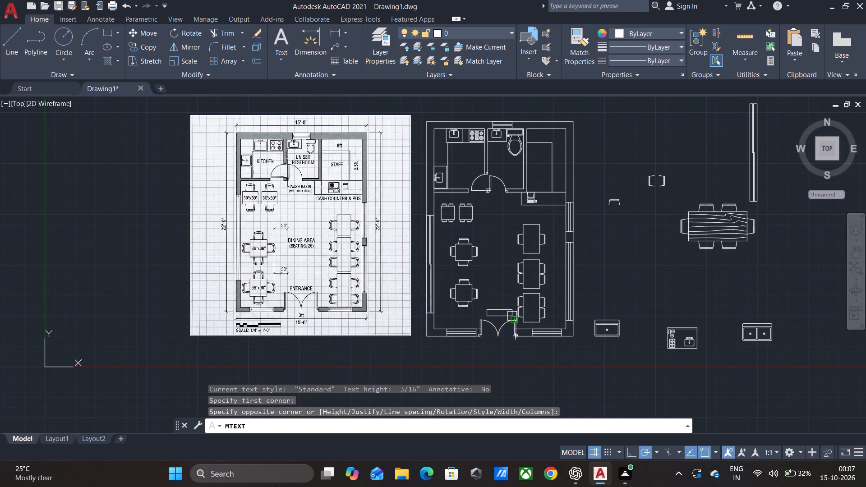
{"action": "type", "text": "ENTRANCE"}
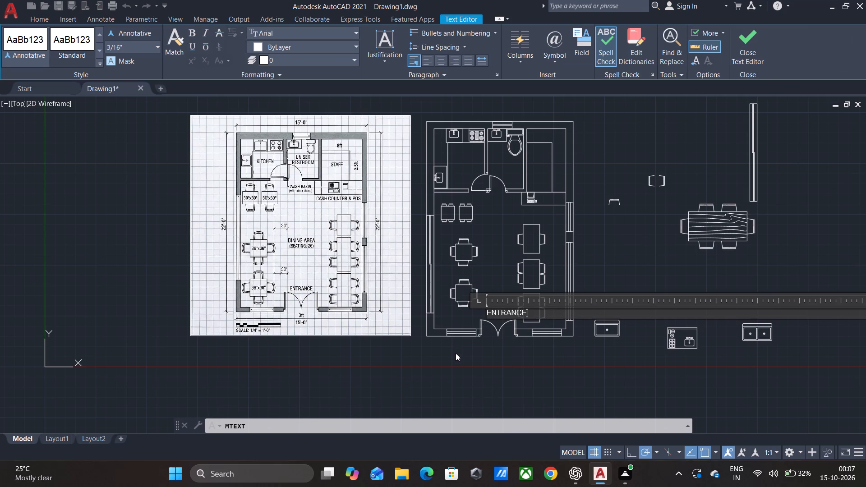
{"action": "left_click", "coordinate": [456, 353]}
Add a two-line multiline text label in the middle of the dining area reading "DINING AREA" and "SEATING :26".
{"action": "scroll", "coordinate": [503, 315], "scroll_direction": "up", "scroll_amount": 3}
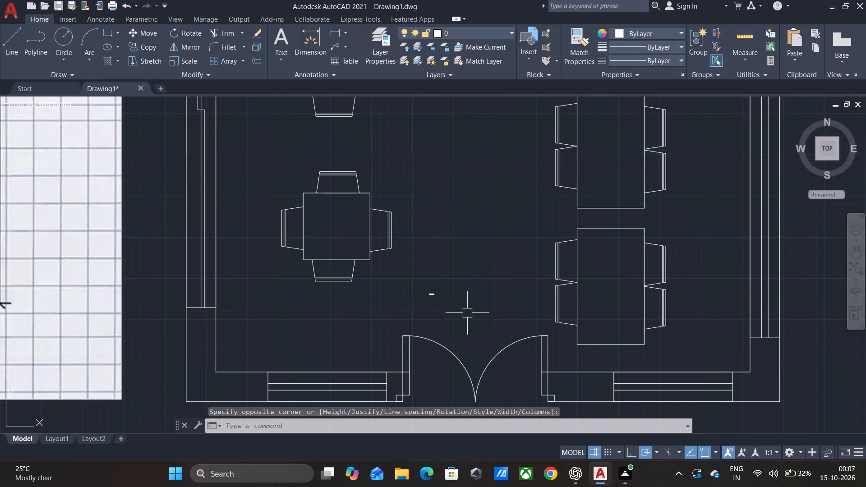
{"action": "scroll", "coordinate": [454, 303], "scroll_direction": "down", "scroll_amount": 3}
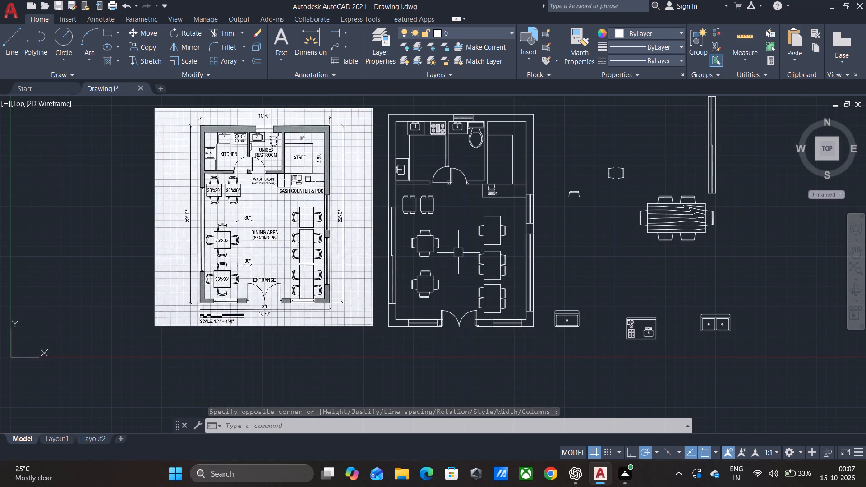
{"action": "key", "text": "space"}
{"action": "scroll", "coordinate": [451, 253], "scroll_direction": "up", "scroll_amount": 1}
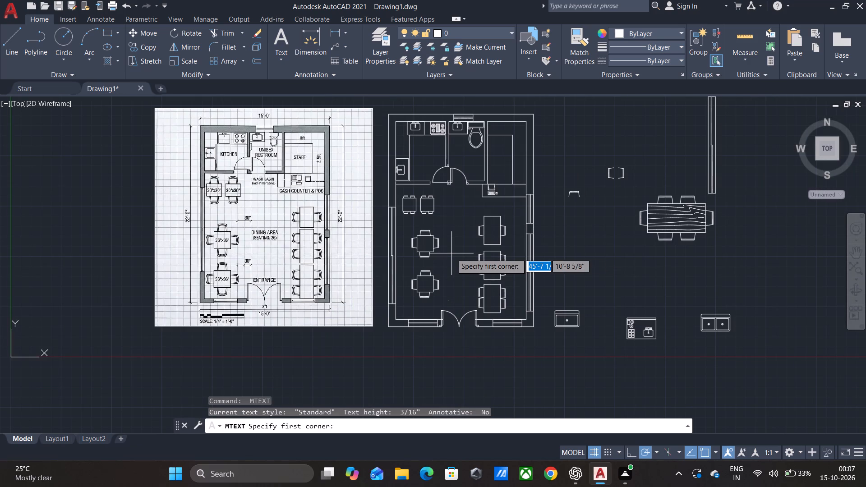
{"action": "left_click", "coordinate": [437, 235]}
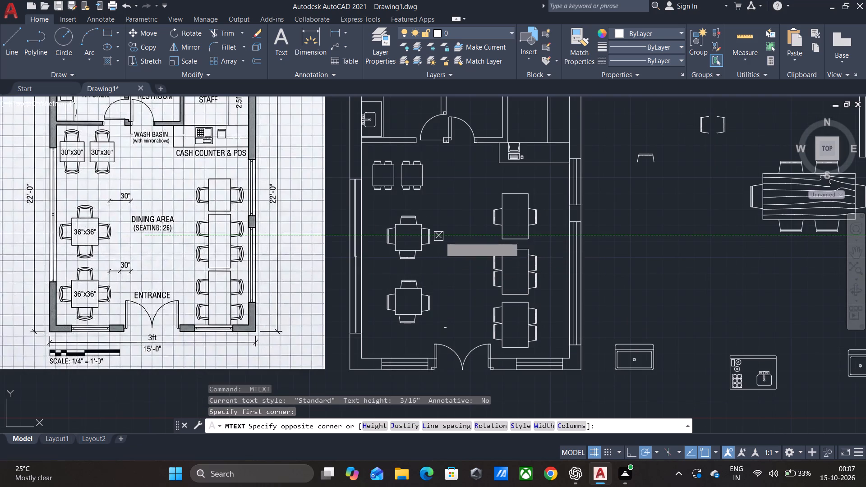
{"action": "left_click", "coordinate": [484, 259]}
{"action": "type", "text": "DINING"}
{"action": "key", "text": "space"}
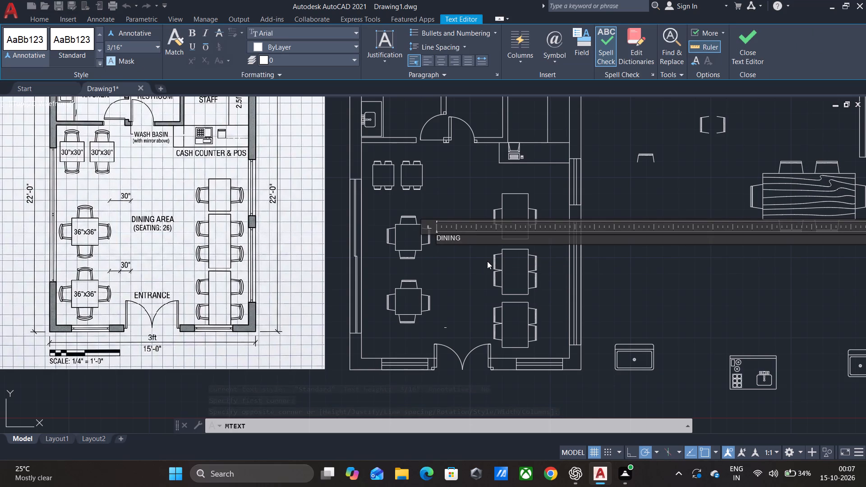
{"action": "type", "text": "AREA"}
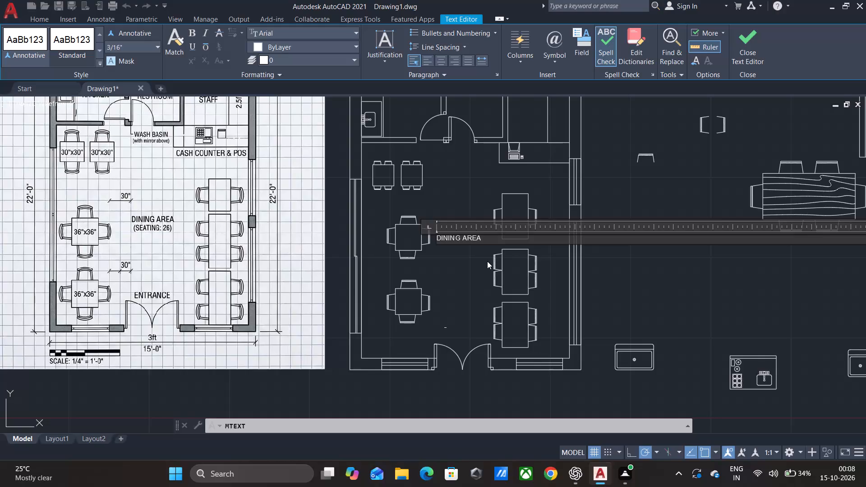
{"action": "key", "text": "Return"}
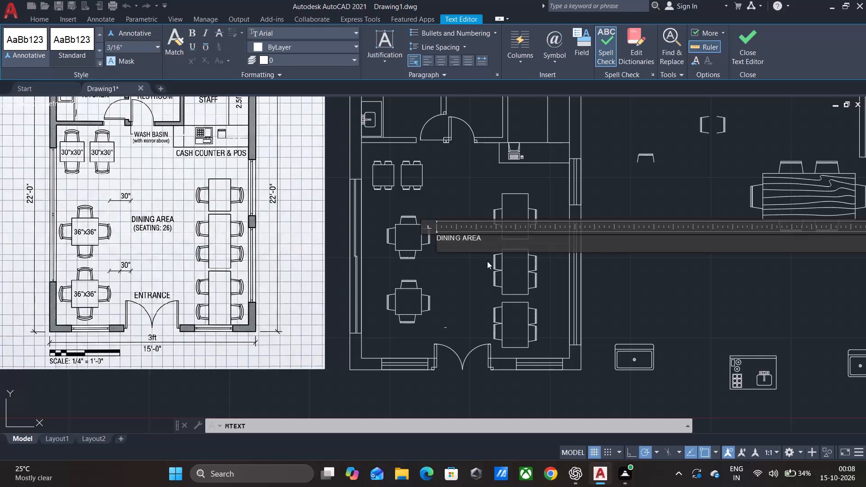
{"action": "key", "text": "space"}
{"action": "type", "text": "SEATING"}
{"action": "key", "text": "space"}
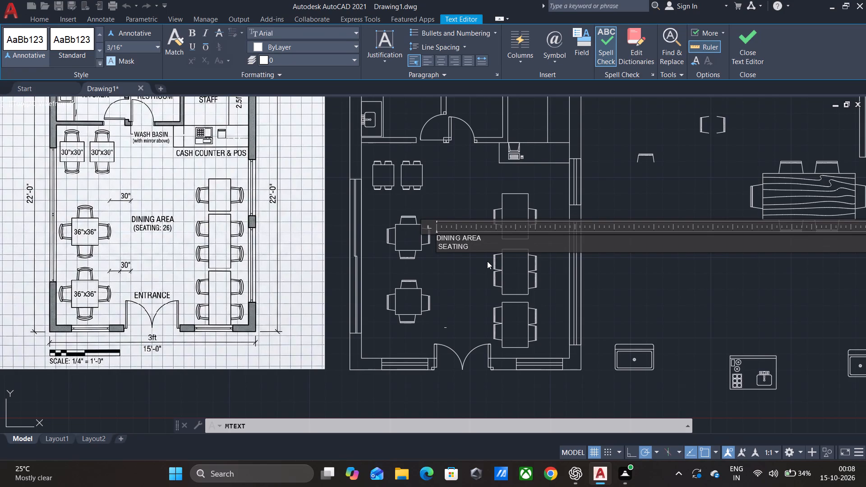
{"action": "key", "text": "shift+colon"}
{"action": "type", "text": "26"}
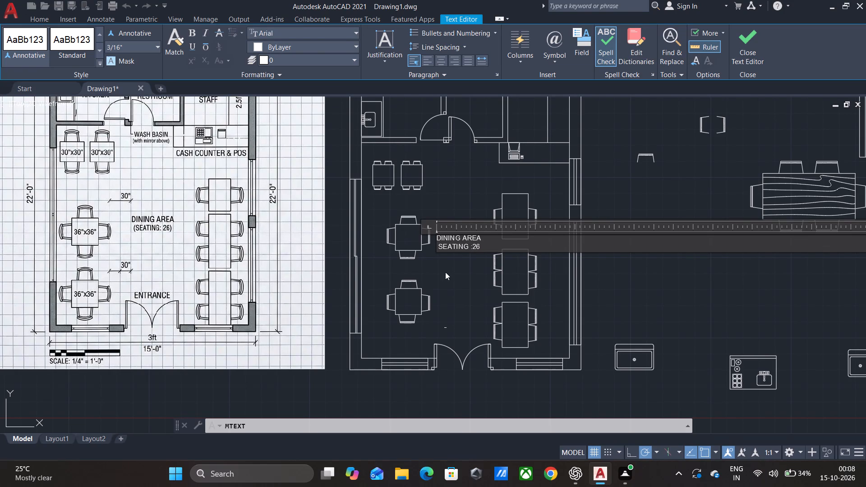
{"action": "left_click", "coordinate": [445, 272]}
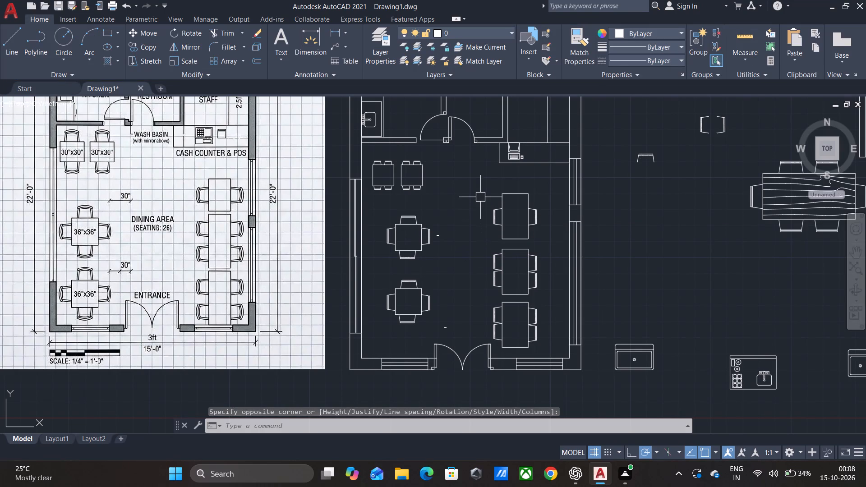
Add the multiline text label "CASH COUNTER&POS" directly below the cash counter's front line.
{"action": "key", "text": "space"}
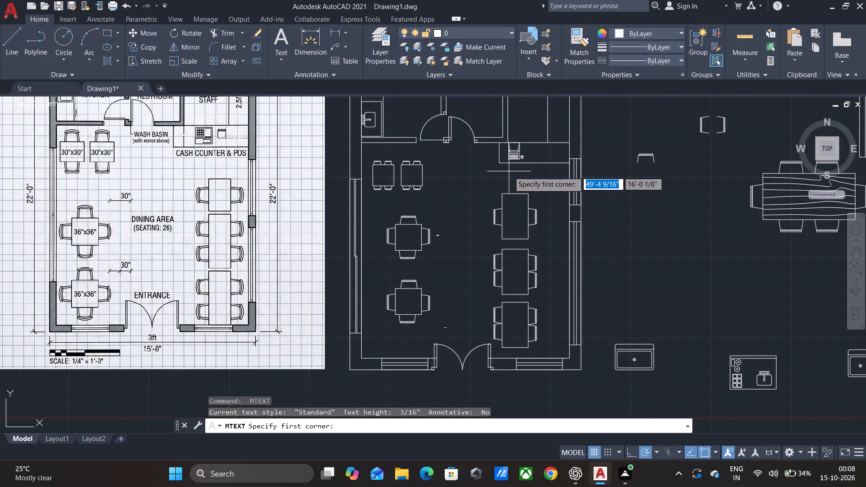
{"action": "left_click", "coordinate": [503, 168]}
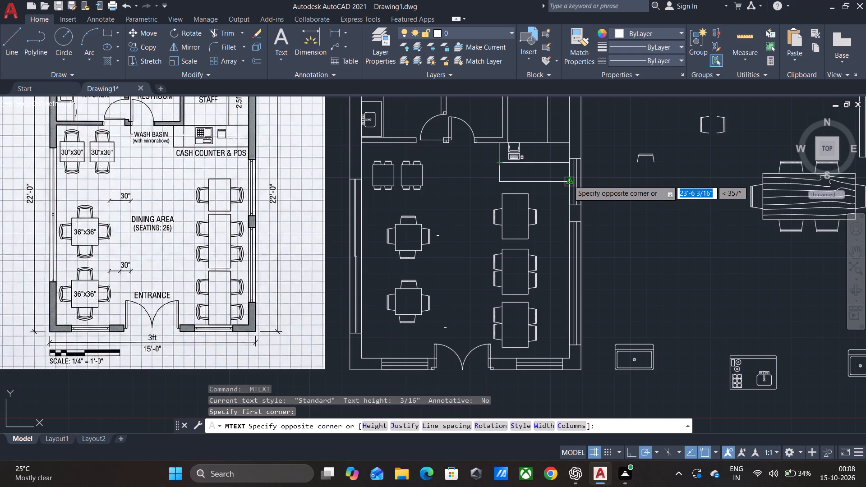
{"action": "left_click", "coordinate": [568, 180]}
{"action": "type", "text": "CASH"}
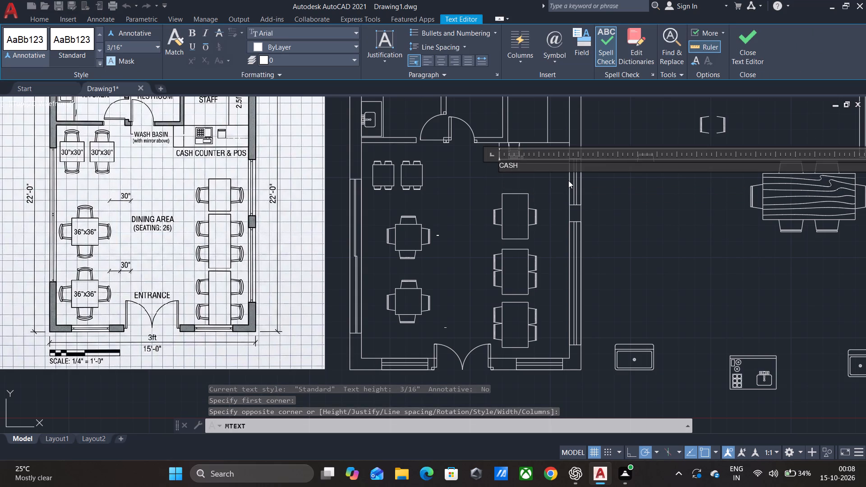
{"action": "key", "text": "space"}
{"action": "type", "text": "COUNTER"}
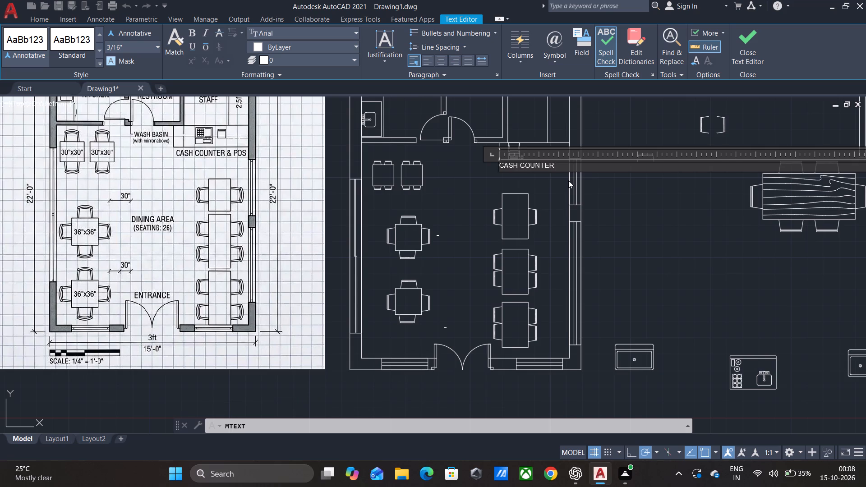
{"action": "key", "text": "shift+ampersand"}
{"action": "type", "text": "POS"}
{"action": "left_click", "coordinate": [543, 183]}
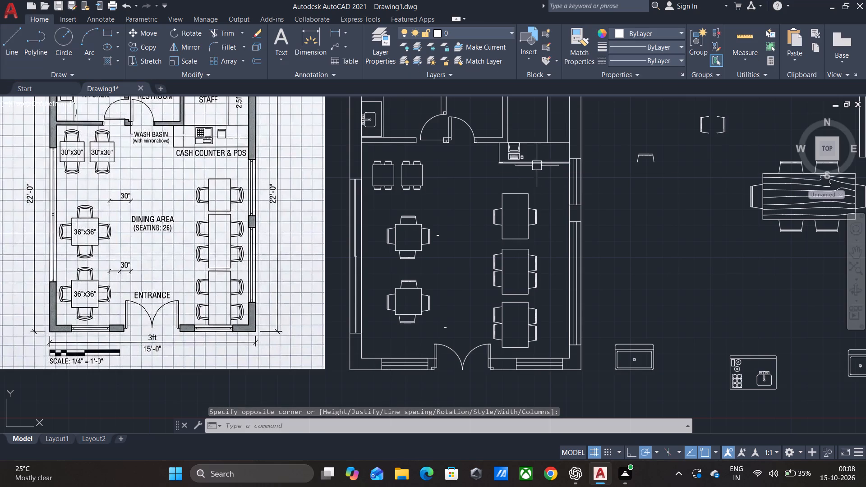
Add a two-line multiline text label below the restroom and kitchen doors reading "WASH BASIN" and "with mirrior above".
{"action": "scroll", "coordinate": [517, 160], "scroll_direction": "up", "scroll_amount": 3}
{"action": "scroll", "coordinate": [517, 160], "scroll_direction": "down", "scroll_amount": 2}
{"action": "scroll", "coordinate": [439, 165], "scroll_direction": "down", "scroll_amount": 1}
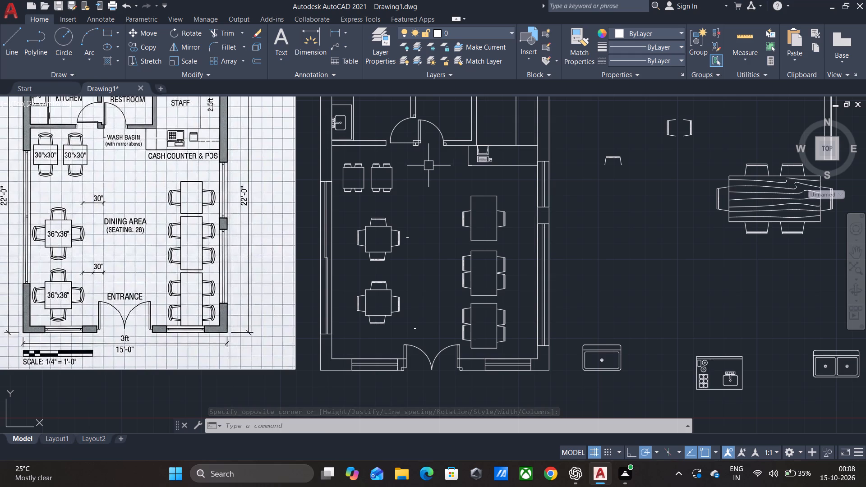
{"action": "key", "text": "space"}
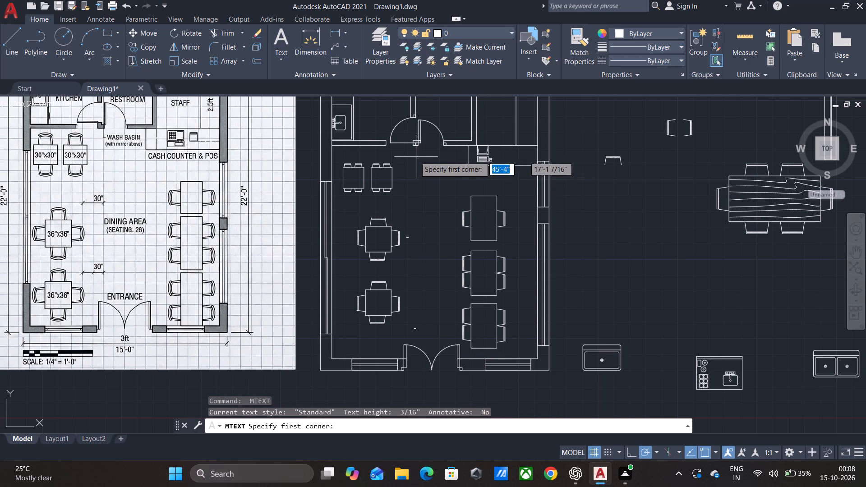
{"action": "scroll", "coordinate": [415, 150], "scroll_direction": "up", "scroll_amount": 3}
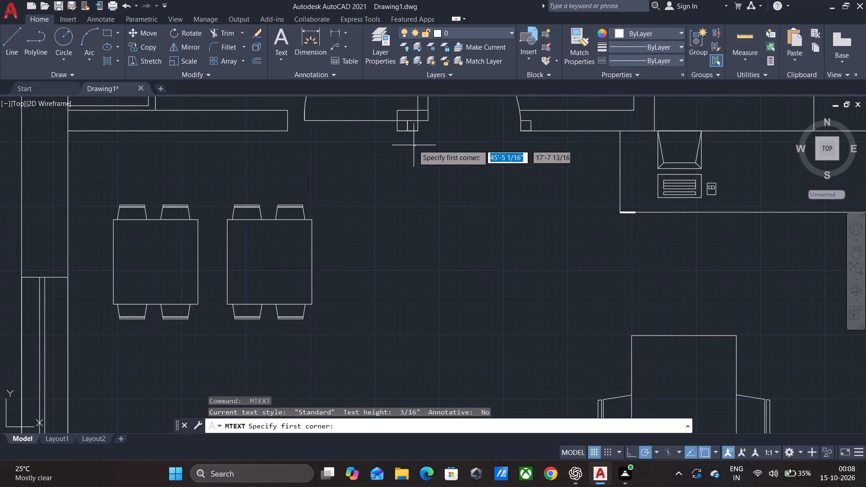
{"action": "left_click", "coordinate": [410, 136]}
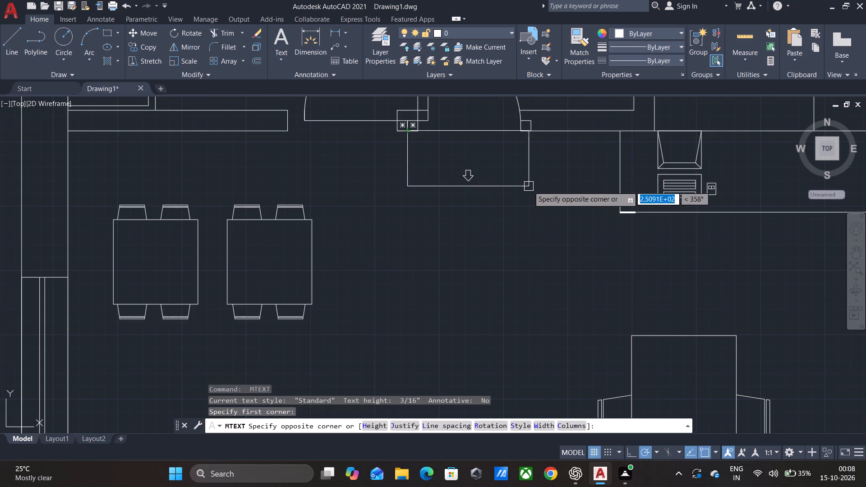
{"action": "left_click", "coordinate": [574, 207]}
{"action": "scroll", "coordinate": [574, 207], "scroll_direction": "down", "scroll_amount": 1}
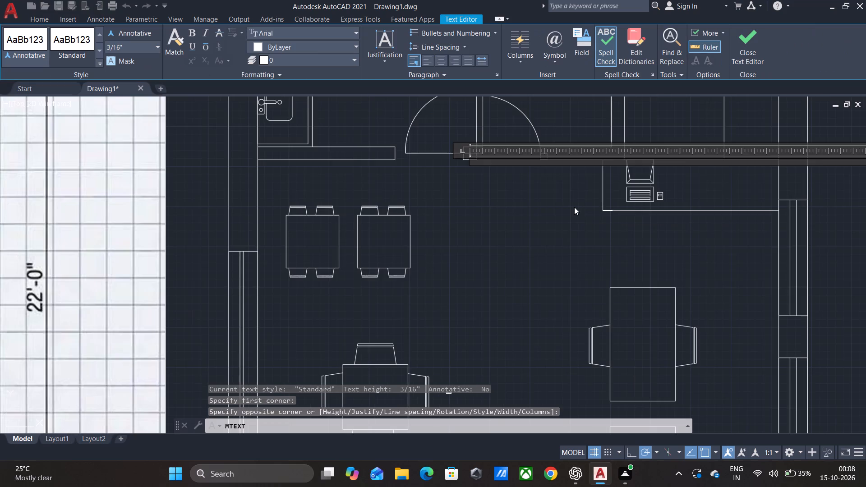
{"action": "scroll", "coordinate": [574, 207], "scroll_direction": "down", "scroll_amount": 2}
{"action": "key", "text": "e"}
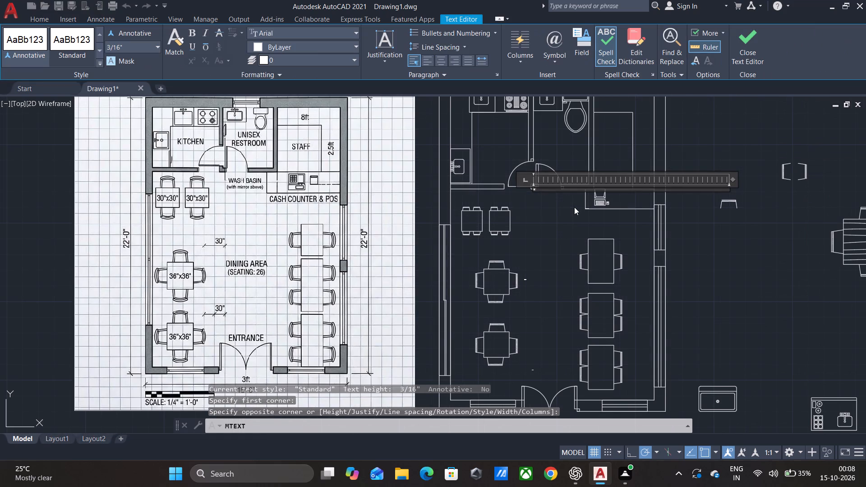
{"action": "key", "text": "BackSpace"}
{"action": "type", "text": "WASH"}
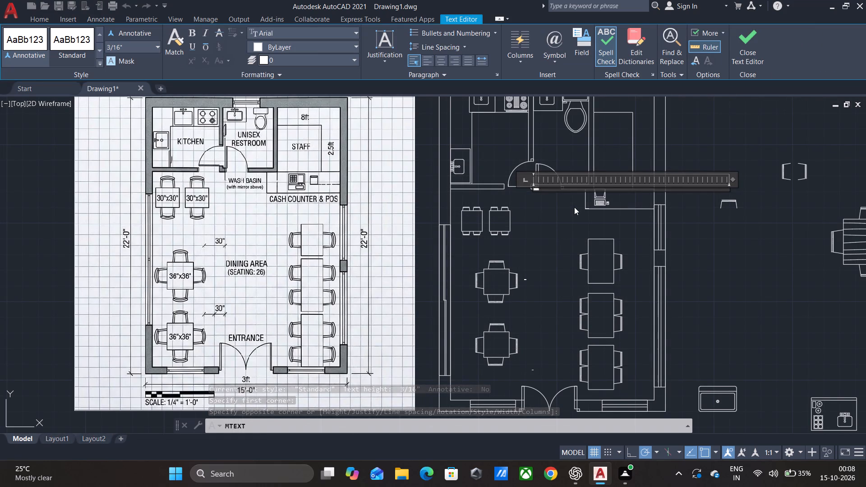
{"action": "key", "text": "space"}
{"action": "type", "text": "BASIN"}
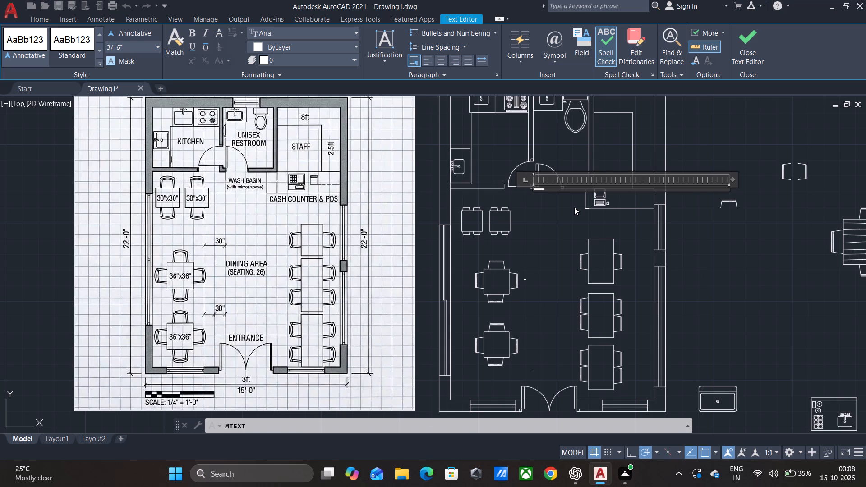
{"action": "key", "text": "Return"}
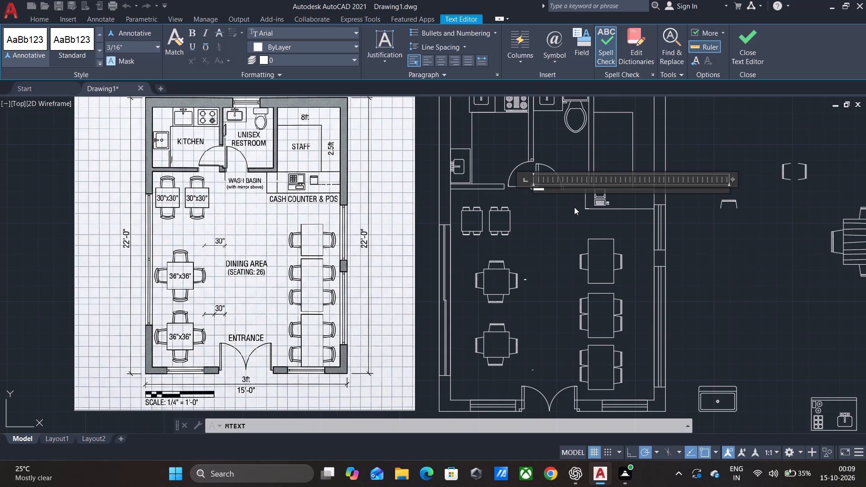
{"action": "type", "text": "with mirrio"}
{"action": "key", "text": "r"}
{"action": "scroll", "coordinate": [574, 207], "scroll_direction": "up", "scroll_amount": 2}
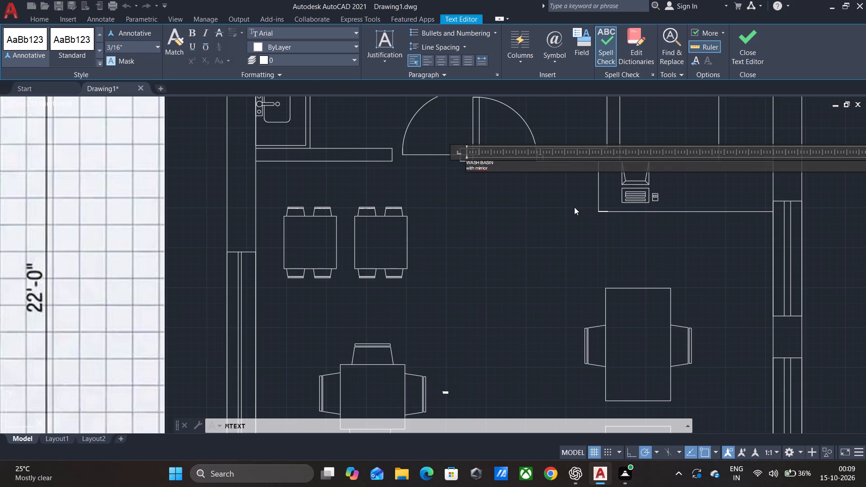
{"action": "scroll", "coordinate": [574, 207], "scroll_direction": "up", "scroll_amount": 1}
{"action": "scroll", "coordinate": [574, 207], "scroll_direction": "down", "scroll_amount": 3}
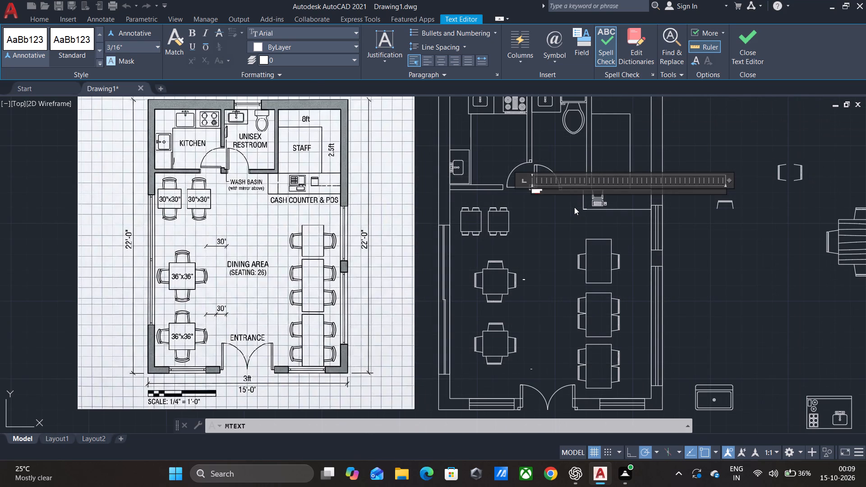
{"action": "type", "text": "above"}
{"action": "left_click", "coordinate": [560, 211]}
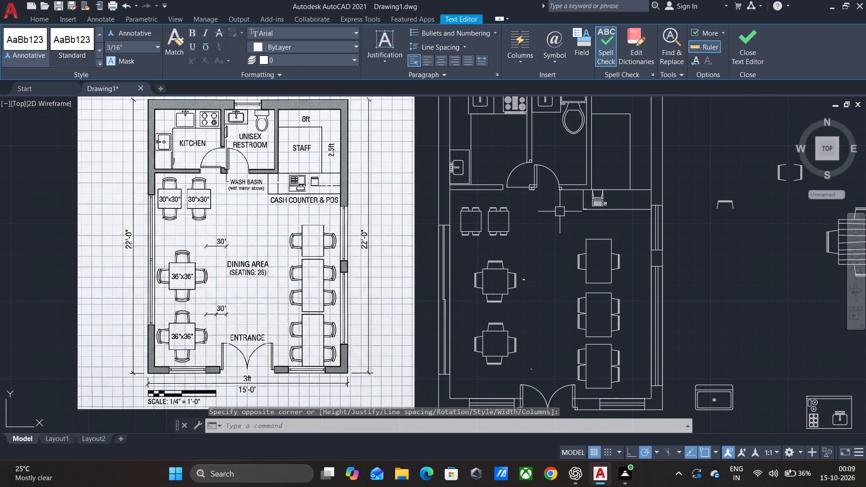
Add the multiline text label "kitchen" in the open floor area of the kitchen.
{"action": "scroll", "coordinate": [547, 206], "scroll_direction": "up", "scroll_amount": 3}
{"action": "scroll", "coordinate": [547, 206], "scroll_direction": "down", "scroll_amount": 3}
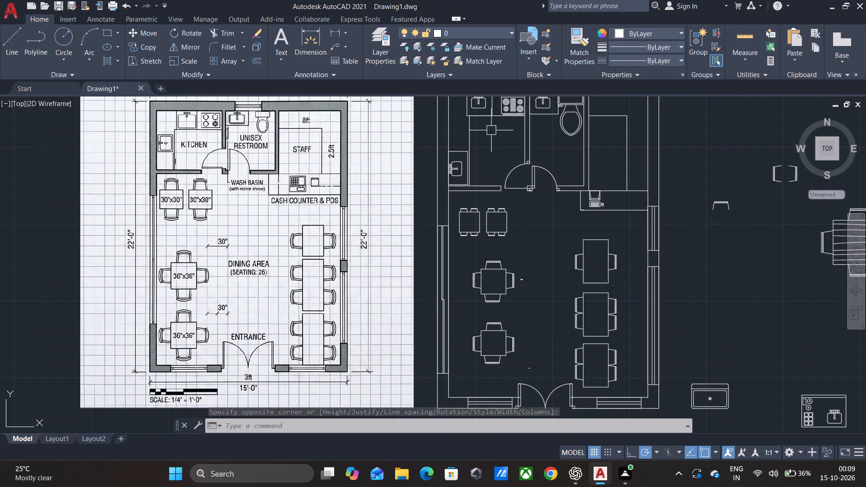
{"action": "key", "text": "space"}
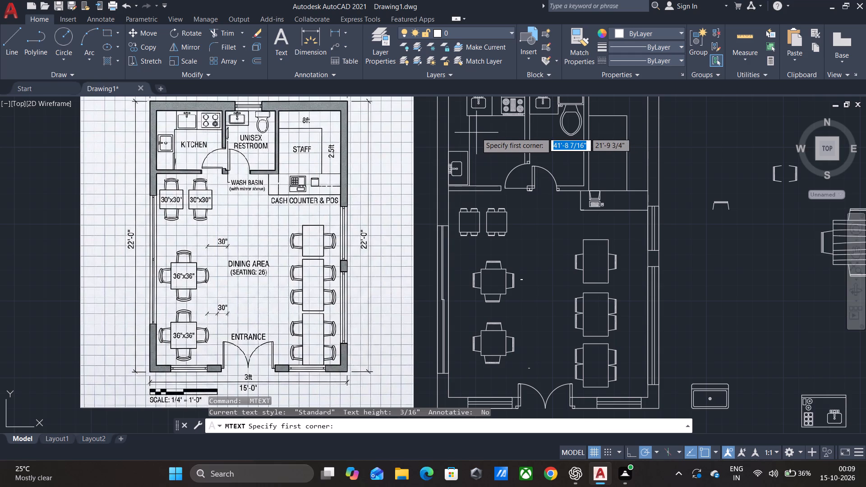
{"action": "left_click", "coordinate": [476, 133]}
{"action": "left_click", "coordinate": [521, 155]}
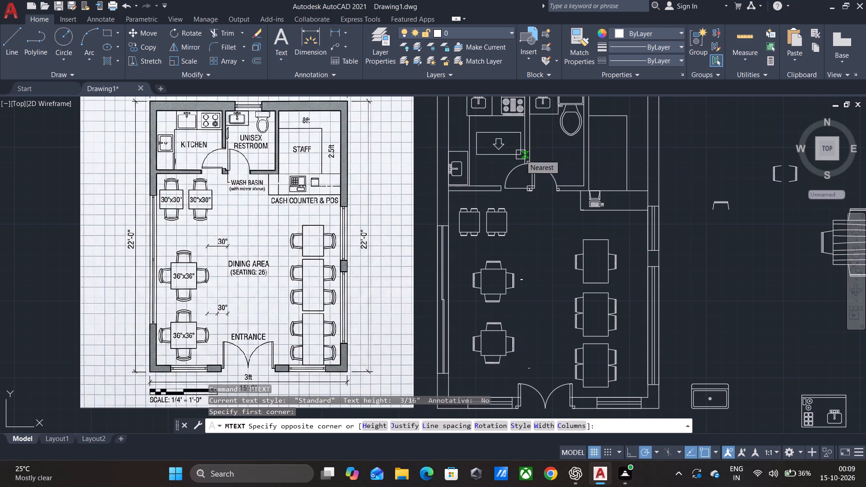
{"action": "type", "text": "kitchen"}
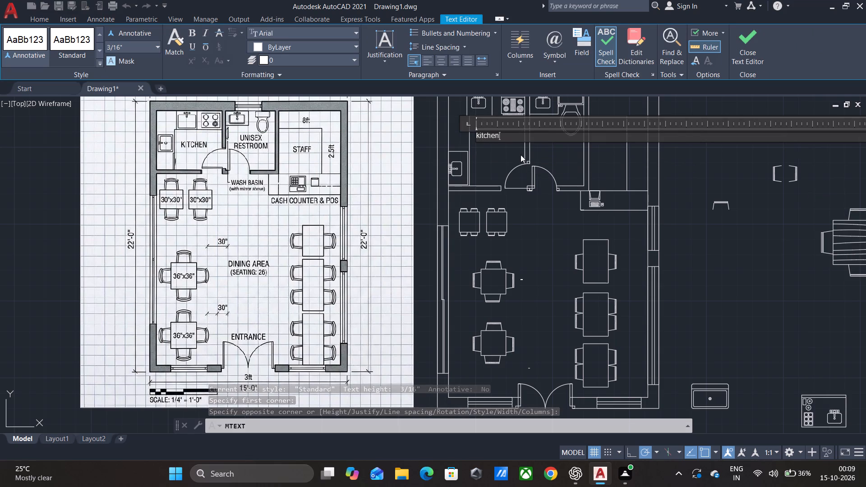
{"action": "left_click", "coordinate": [499, 166]}
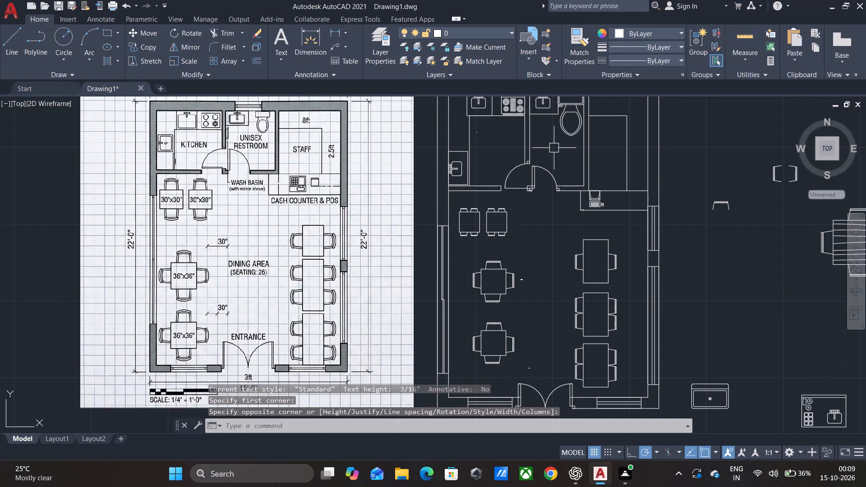
Add a two-line multiline text label in the restroom below the toilet reading "UNISEX" and "RESTROOM".
{"action": "key", "text": "space"}
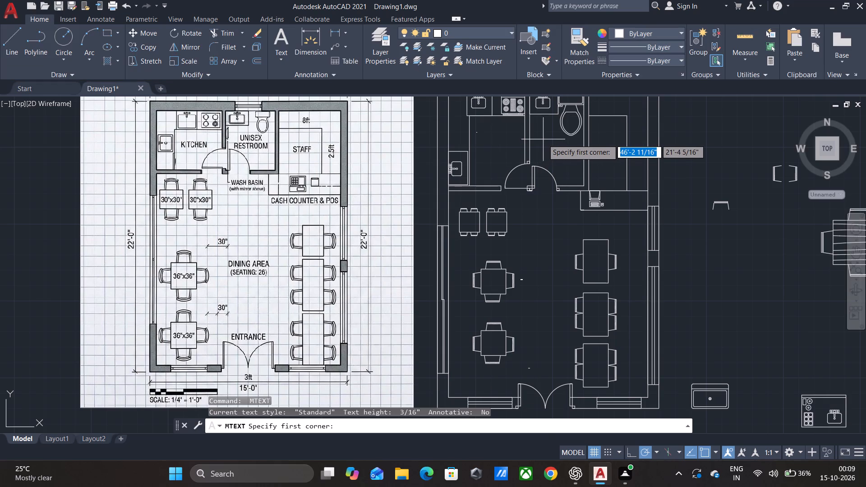
{"action": "scroll", "coordinate": [543, 139], "scroll_direction": "up", "scroll_amount": 2}
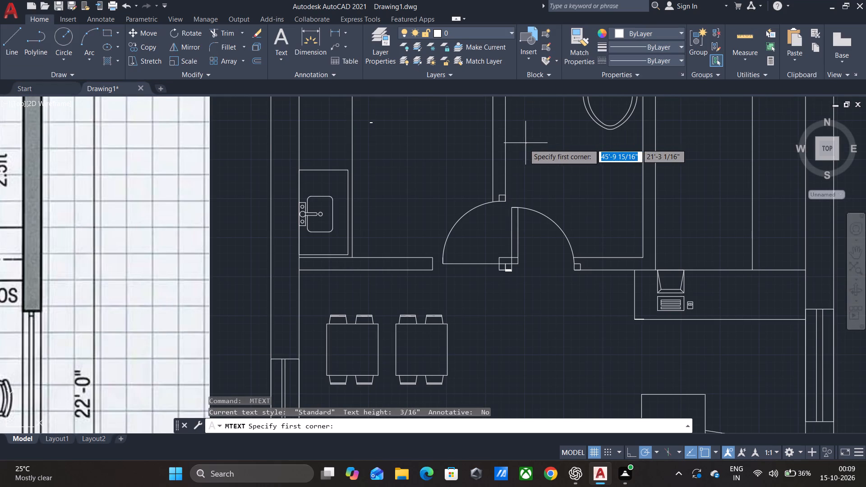
{"action": "left_click", "coordinate": [524, 144]}
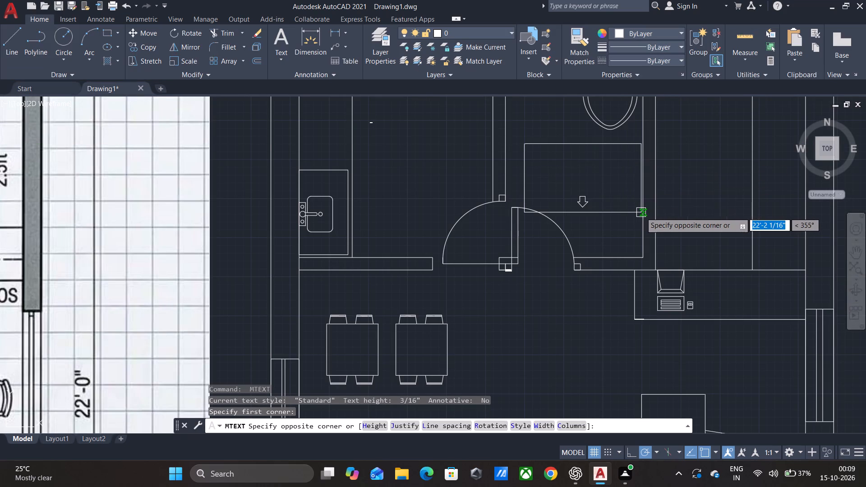
{"action": "left_click", "coordinate": [641, 212]}
{"action": "type", "text": "unisex"}
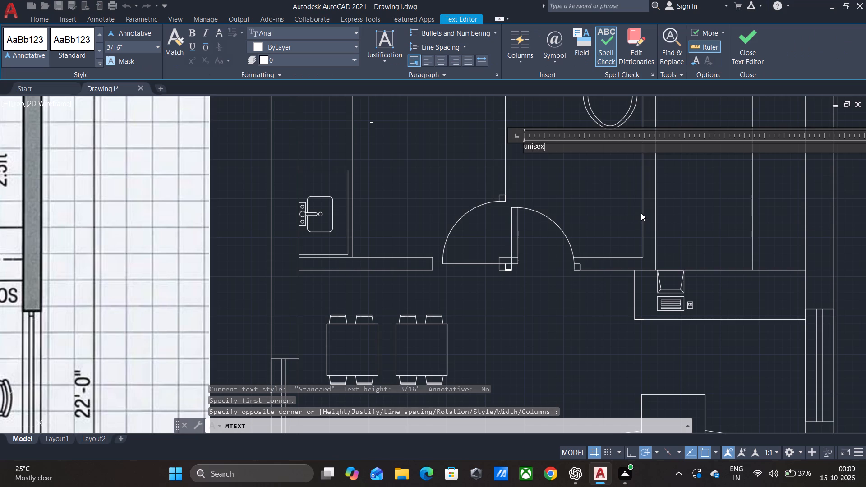
{"action": "scroll", "coordinate": [641, 213], "scroll_direction": "down", "scroll_amount": 1}
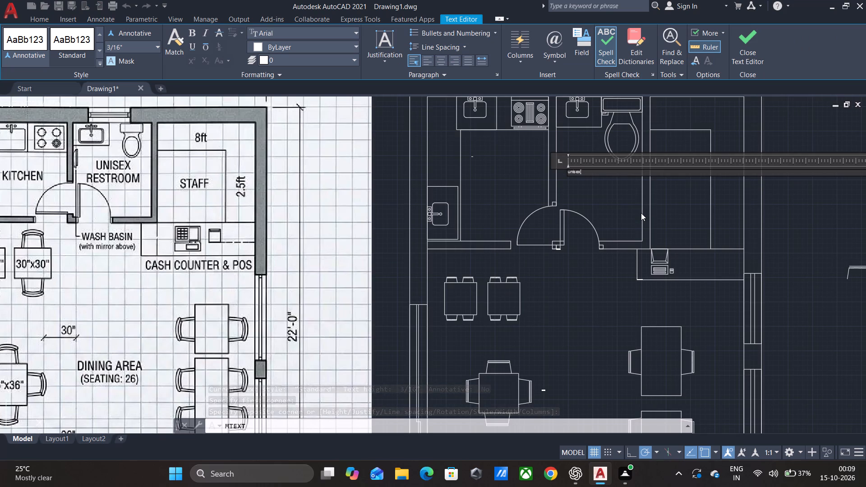
{"action": "key", "text": "BackSpace"}
{"action": "key", "text": "BackSpace"}
{"action": "key", "text": "BackSpace"}
{"action": "key", "text": "BackSpace"}
{"action": "key", "text": "BackSpace"}
{"action": "key", "text": "BackSpace"}
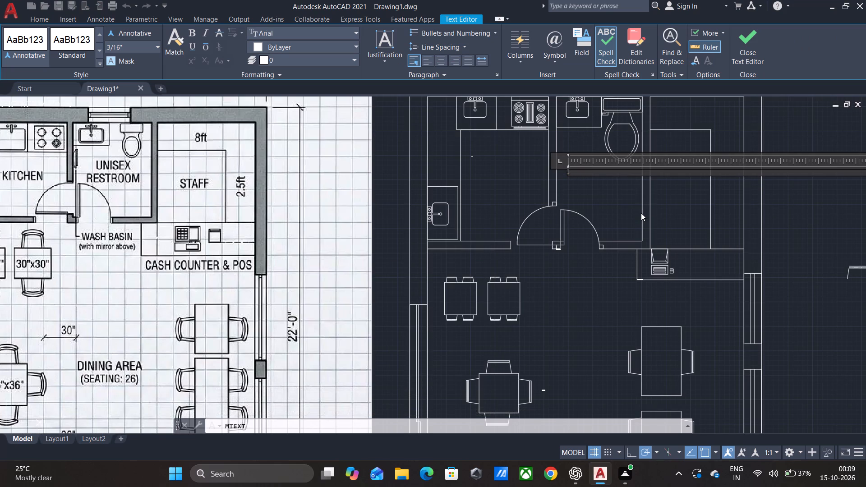
{"action": "type", "text": "UNISEX"}
{"action": "key", "text": "Return"}
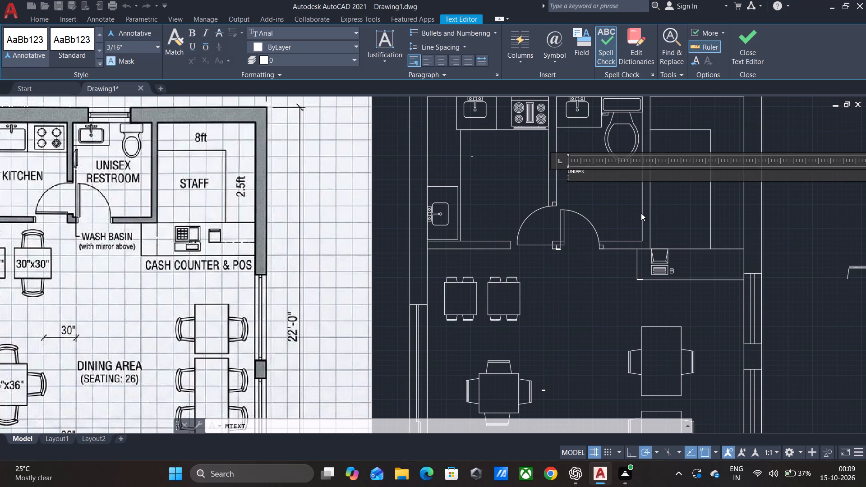
{"action": "type", "text": "RESTROOM"}
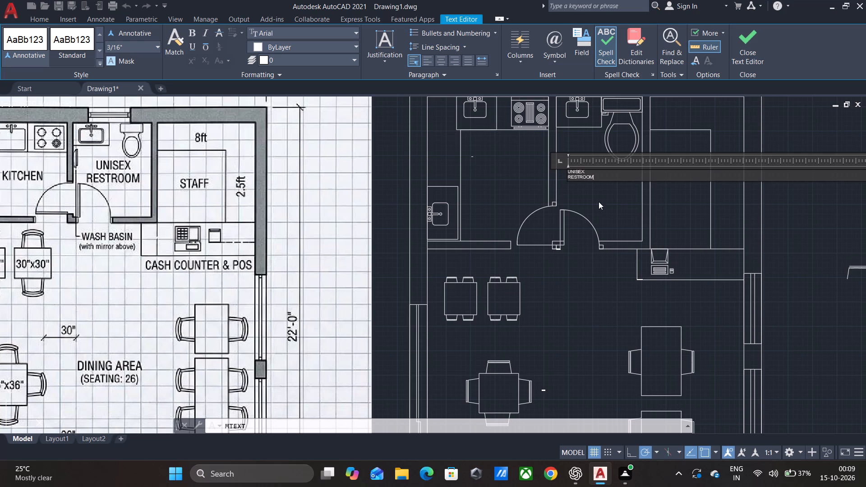
{"action": "left_click", "coordinate": [603, 198]}
Add the multiline text label "STAFF" inside the inner rectangle of the staff area.
{"action": "key", "text": "space"}
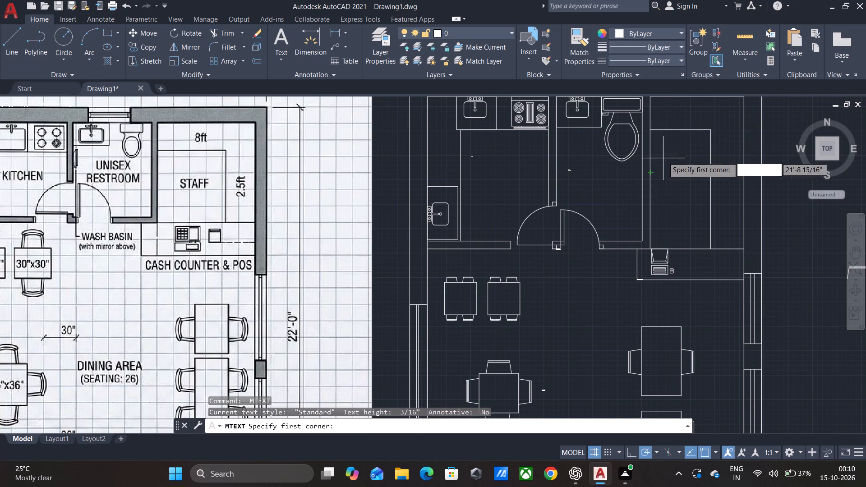
{"action": "left_click", "coordinate": [662, 153]}
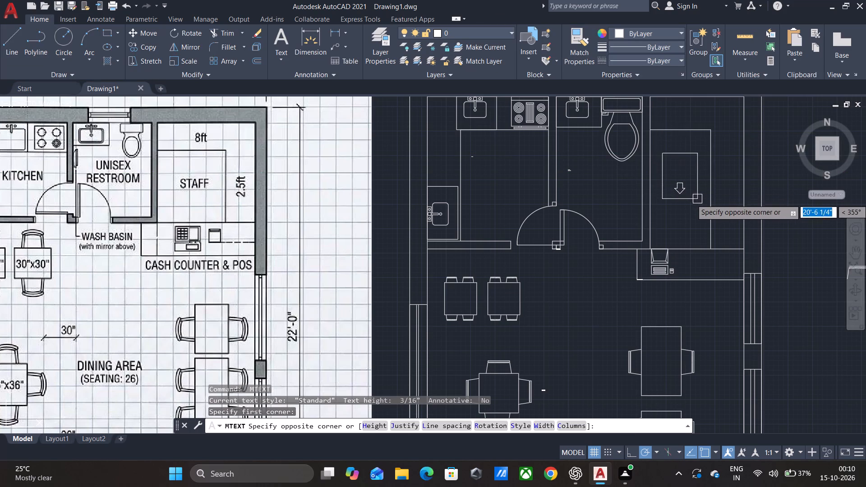
{"action": "left_click", "coordinate": [704, 204]}
{"action": "type", "text": "STAFF"}
{"action": "key", "text": "space"}
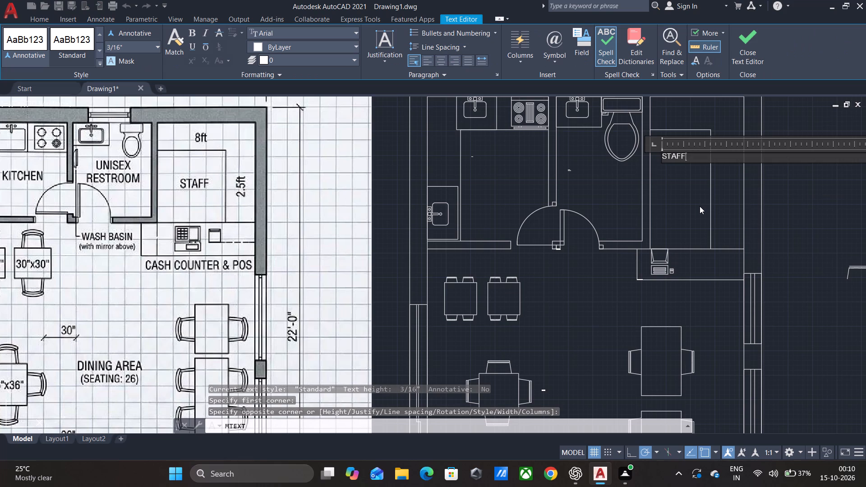
{"action": "left_click", "coordinate": [670, 204]}
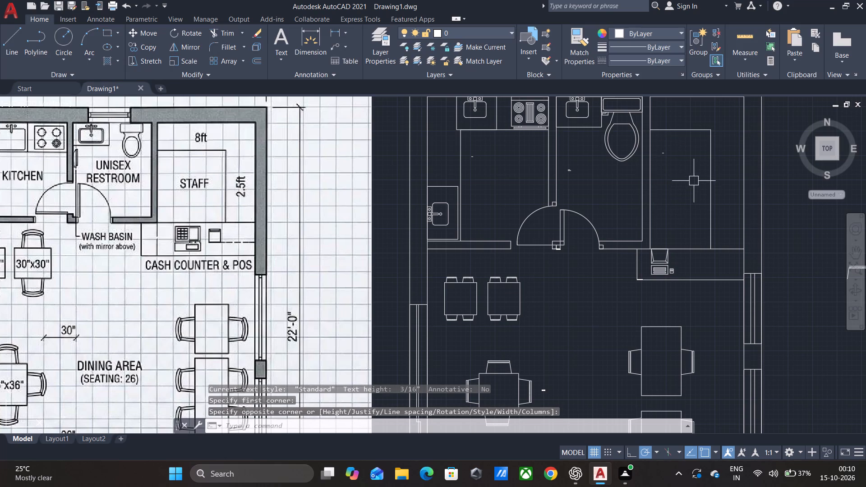
Add the multiline text label "8FT" above the inner rectangle of the staff area.
{"action": "key", "text": "space"}
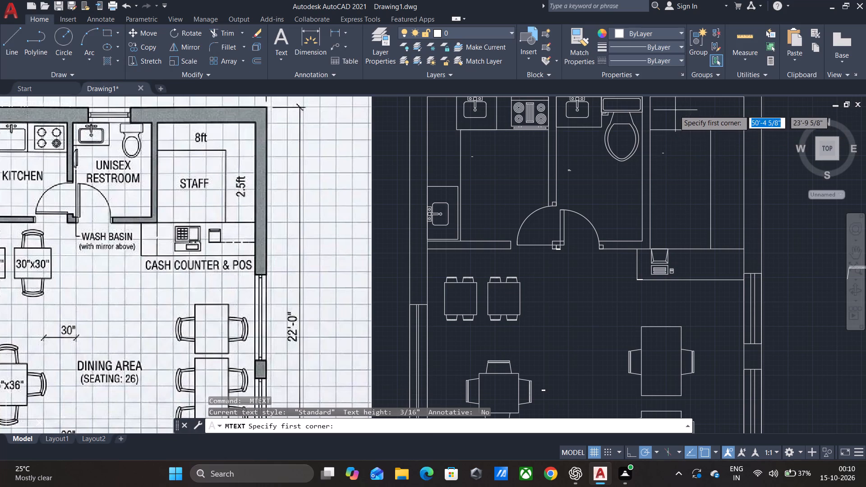
{"action": "left_click", "coordinate": [674, 109]}
{"action": "left_click", "coordinate": [703, 120]}
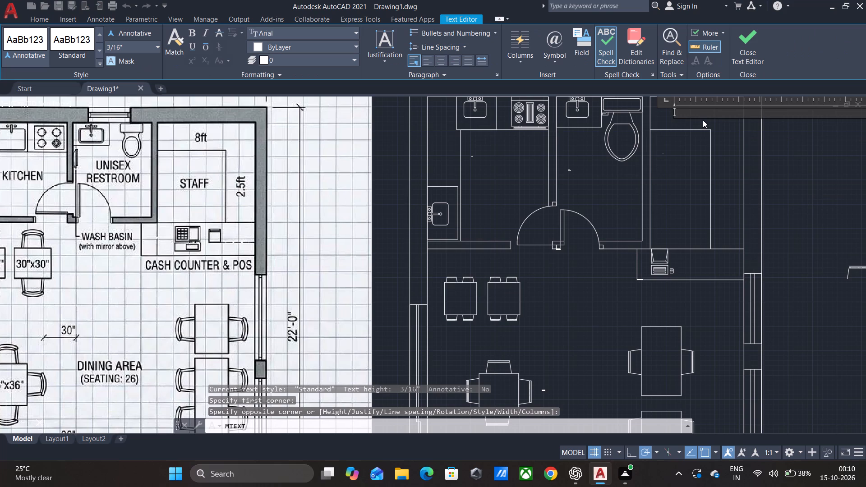
{"action": "key", "text": "8"}
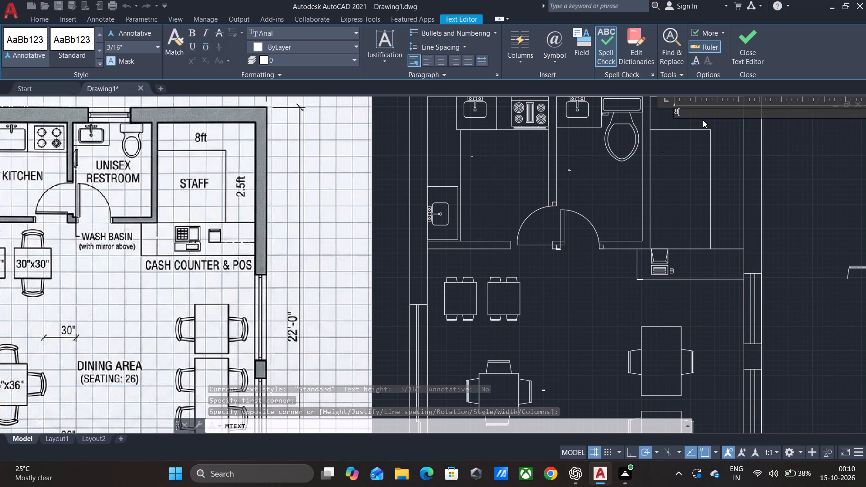
{"action": "type", "text": "FT"}
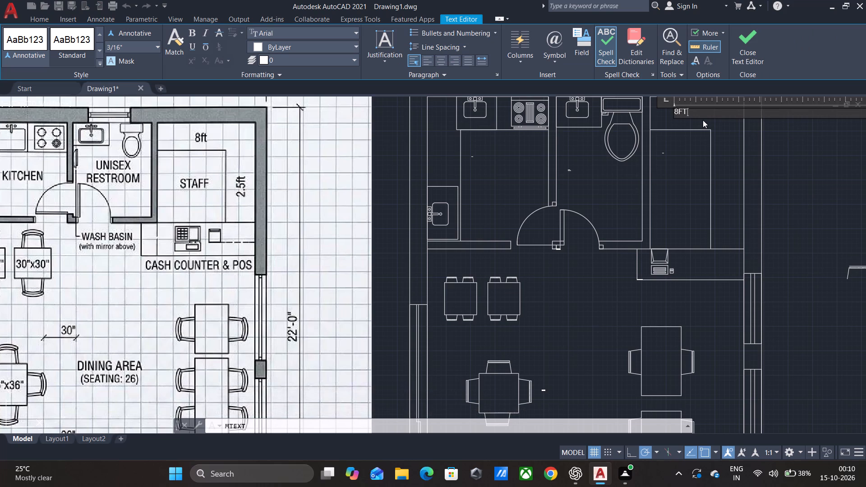
{"action": "left_click", "coordinate": [723, 132]}
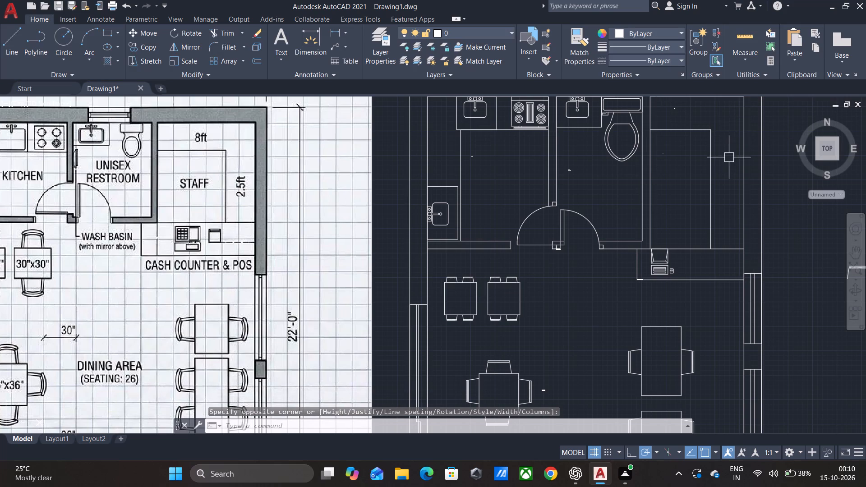
Add the multiline text label "2.5FT" between the staff area's inner rectangle and the outer wall.
{"action": "key", "text": "space"}
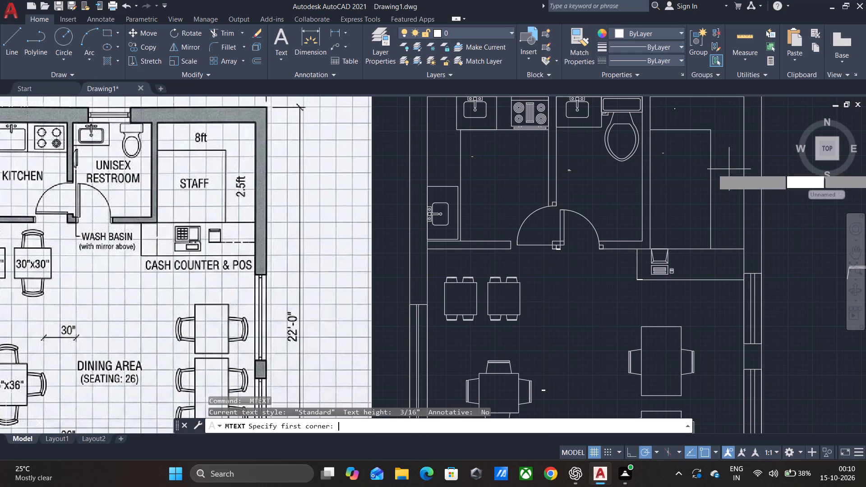
{"action": "left_click", "coordinate": [721, 164]}
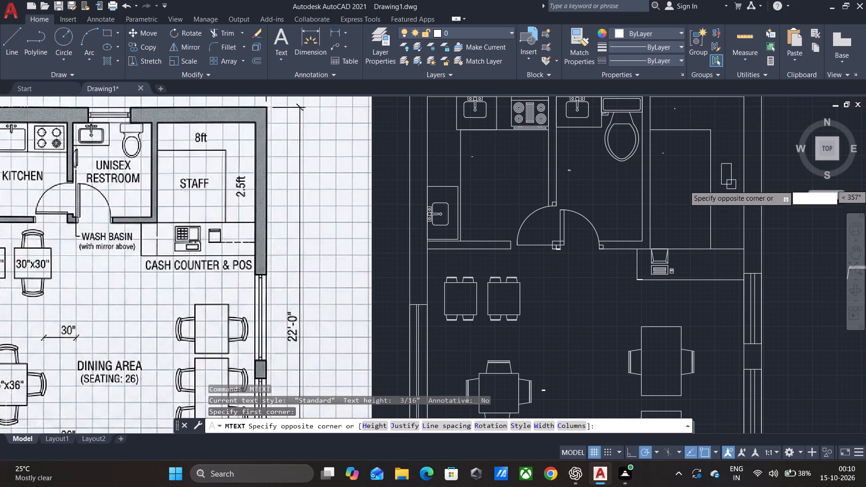
{"action": "left_click", "coordinate": [736, 204]}
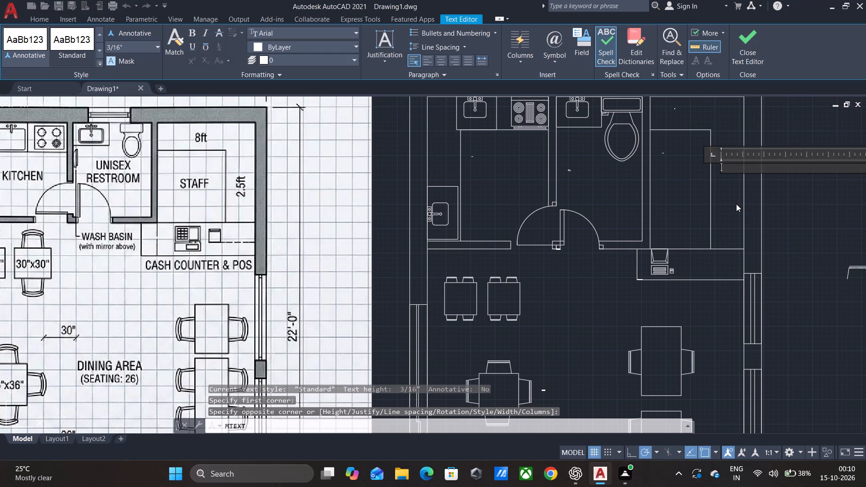
{"action": "type", "text": "2.5"}
{"action": "type", "text": "FT"}
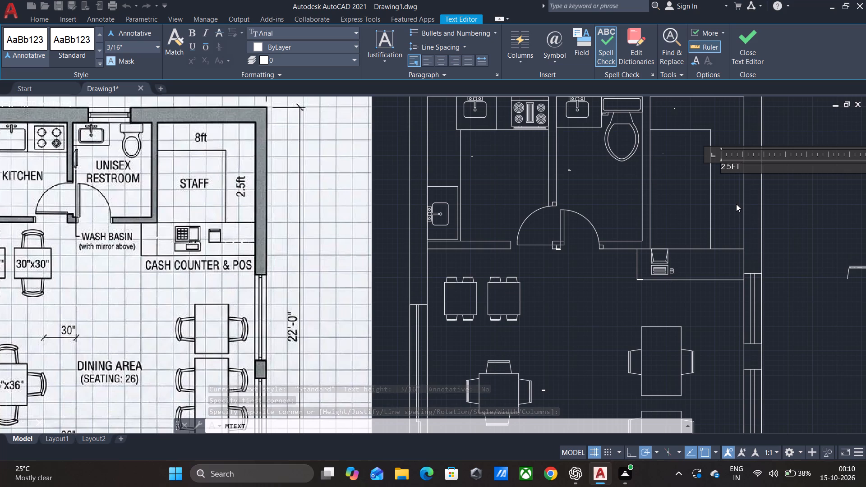
{"action": "left_click", "coordinate": [731, 201]}
Add the multiline text label 30"X30" on the small dining table nearest the outer wall, below the kitchen.
{"action": "scroll", "coordinate": [718, 182], "scroll_direction": "down", "scroll_amount": 1}
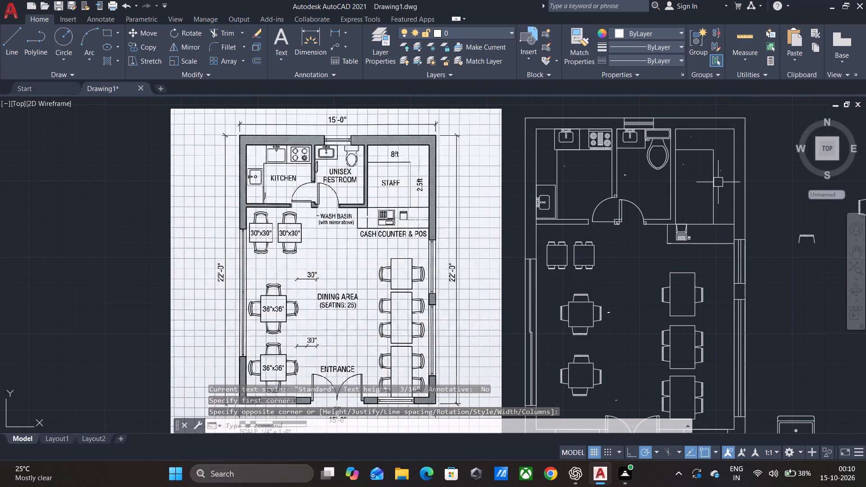
{"action": "scroll", "coordinate": [573, 240], "scroll_direction": "up", "scroll_amount": 1}
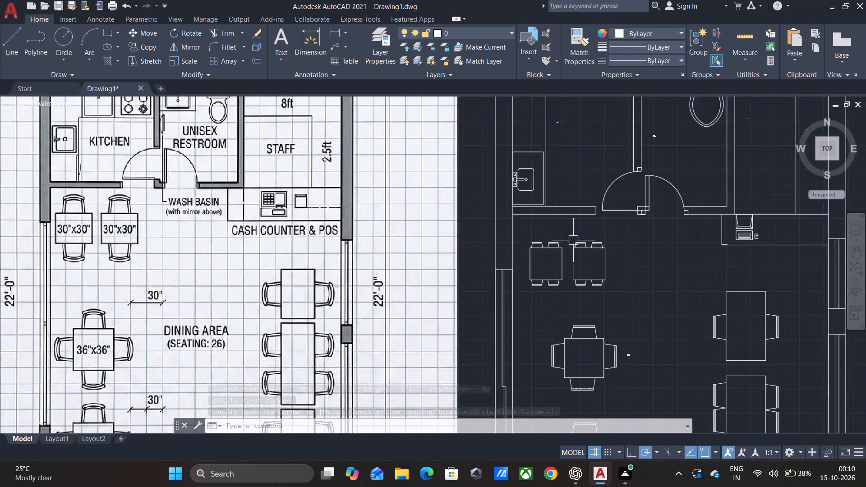
{"action": "scroll", "coordinate": [573, 240], "scroll_direction": "up", "scroll_amount": 1}
{"action": "key", "text": "space"}
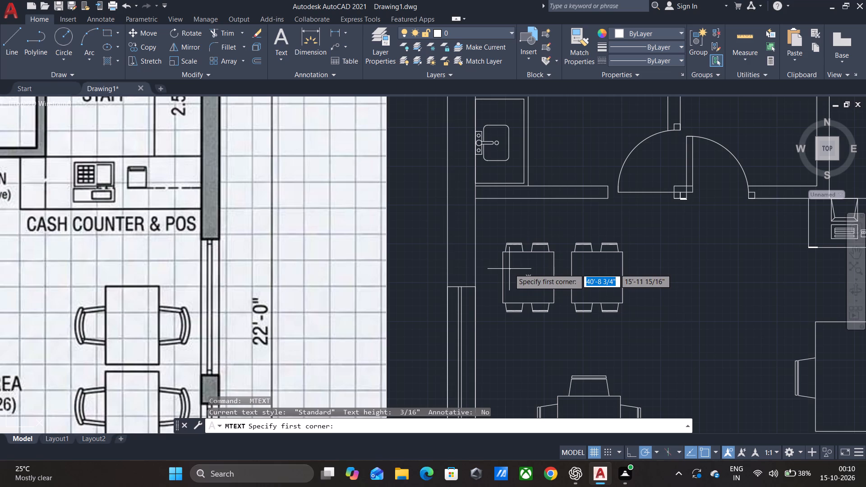
{"action": "left_click", "coordinate": [509, 269]}
{"action": "left_click", "coordinate": [549, 286]}
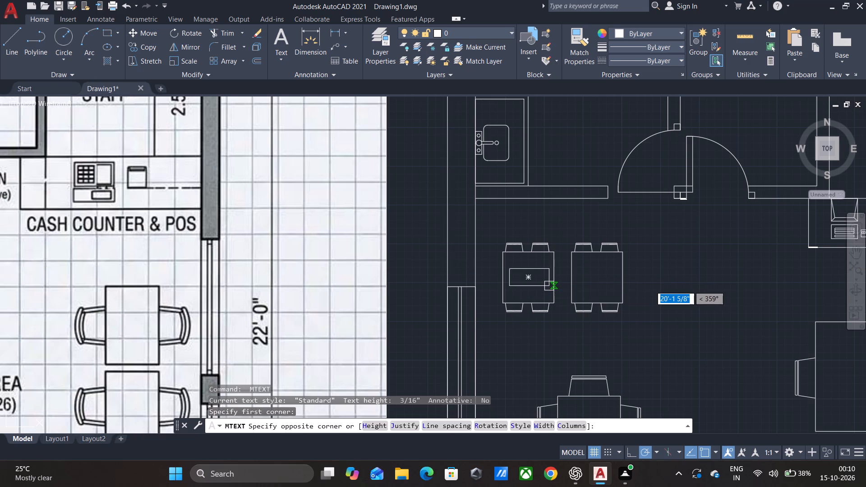
{"action": "type", "text": "30\""}
{"action": "type", "text": "X30"}
{"action": "key", "text": "shift+quotedbl"}
{"action": "key", "text": "Return"}
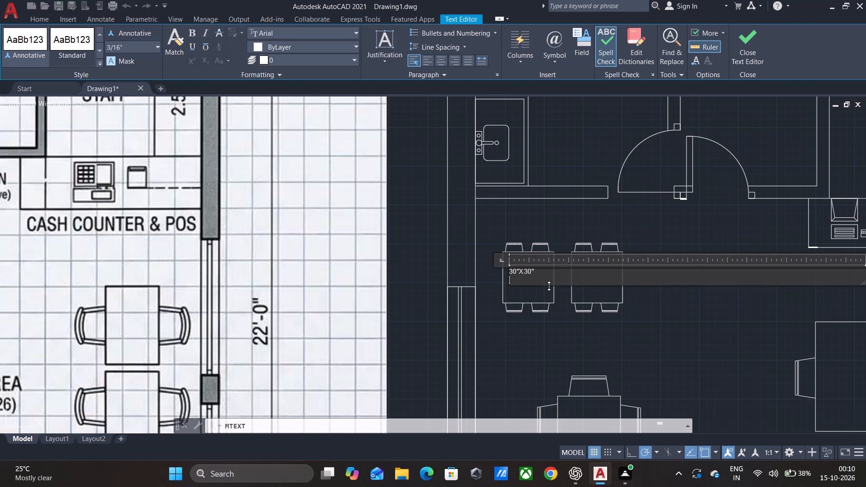
{"action": "key", "text": "space"}
{"action": "left_click", "coordinate": [523, 293]}
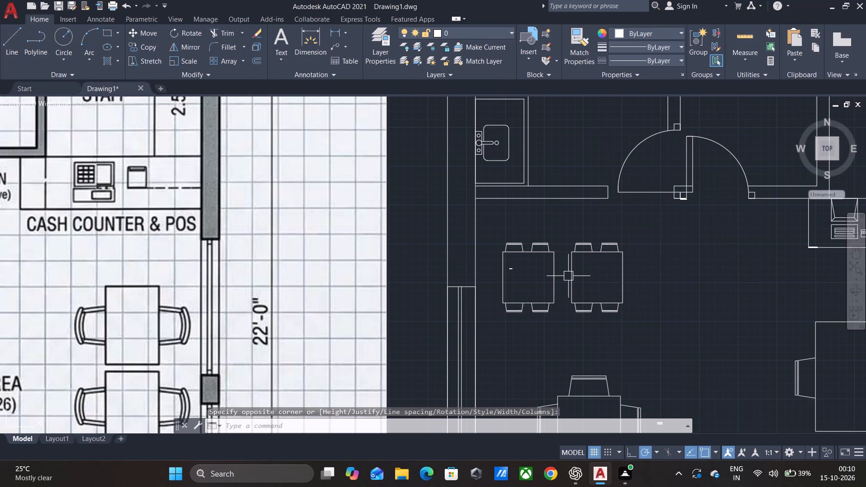
Add the multiline text label 30"X30" on the second small dining table, the one farther from the outer wall, below the kitchen.
{"action": "key", "text": "space"}
{"action": "left_click", "coordinate": [578, 265]}
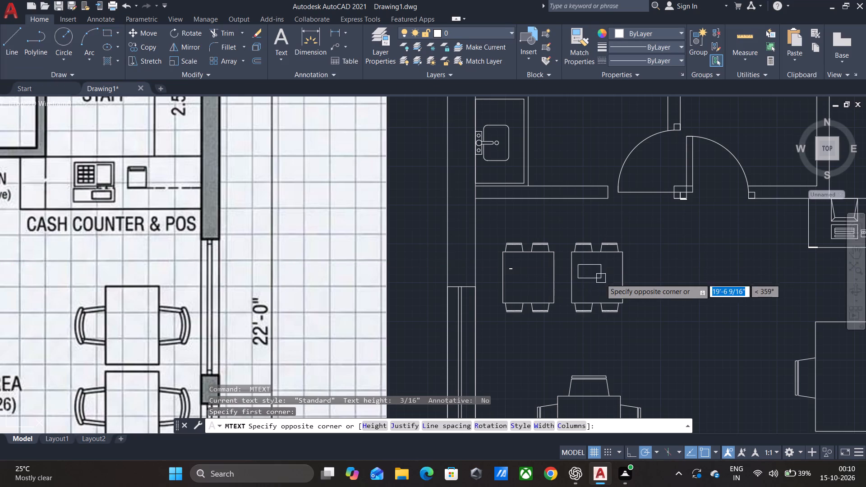
{"action": "left_click", "coordinate": [614, 287]}
{"action": "type", "text": "30"}
{"action": "key", "text": "shift+quotedbl"}
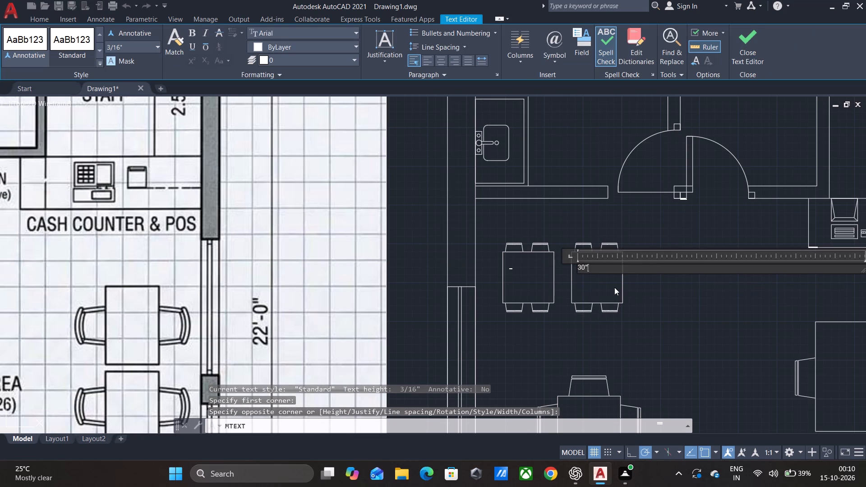
{"action": "key", "text": "x"}
{"action": "type", "text": "30\""}
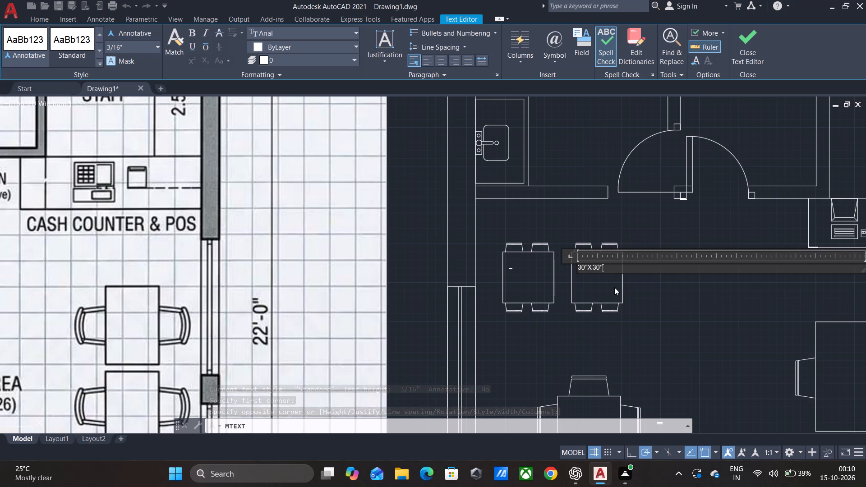
{"action": "left_click", "coordinate": [595, 289]}
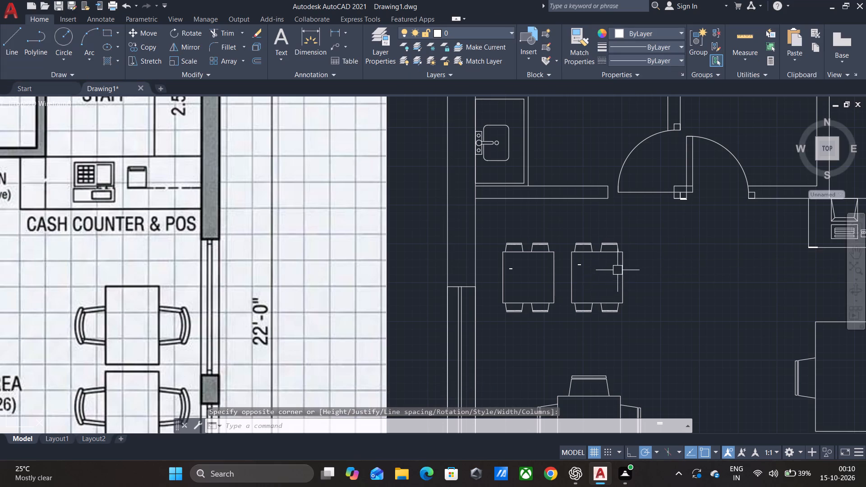
Add the multiline text label 36"X36" on the square four-chair table closer to the kitchen.
{"action": "scroll", "coordinate": [618, 270], "scroll_direction": "down", "scroll_amount": 1}
{"action": "middle_click_drag", "start_coordinate": [664, 275], "coordinate": [663, 257]}
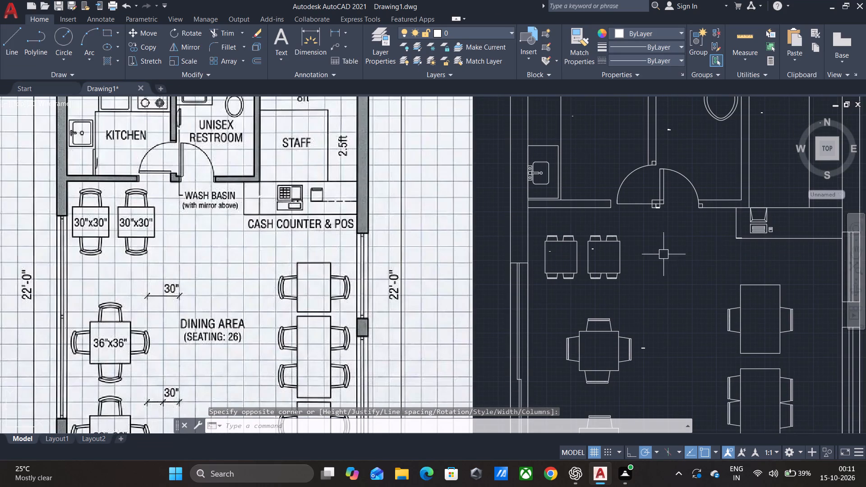
{"action": "scroll", "coordinate": [675, 293], "scroll_direction": "down", "scroll_amount": 1}
{"action": "middle_click_drag", "start_coordinate": [675, 293], "coordinate": [666, 258]}
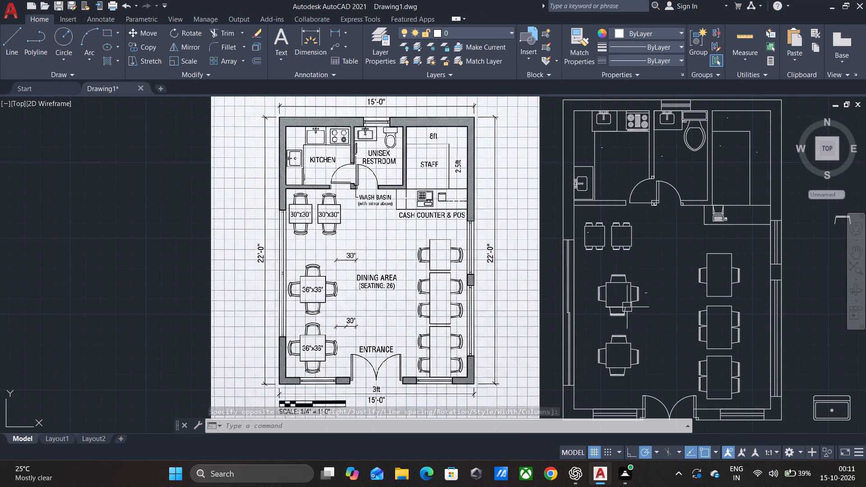
{"action": "key", "text": "space"}
{"action": "scroll", "coordinate": [609, 289], "scroll_direction": "up", "scroll_amount": 1}
{"action": "left_click", "coordinate": [612, 288]}
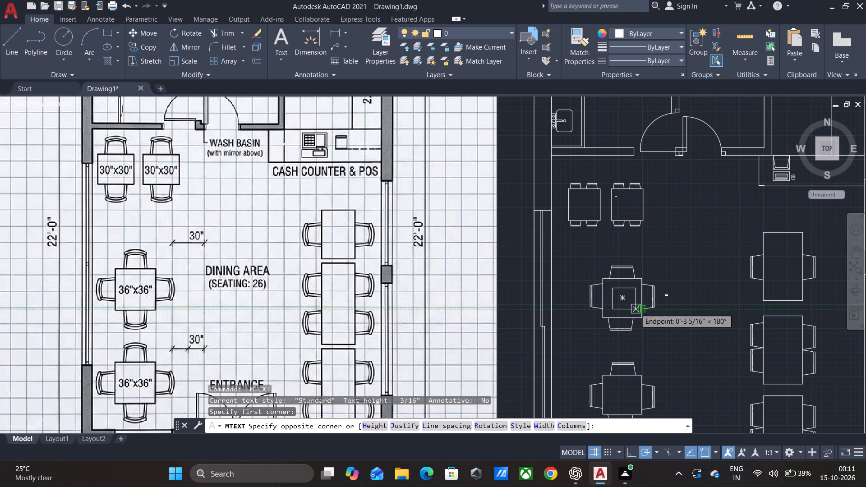
{"action": "left_click", "coordinate": [636, 309]}
{"action": "type", "text": "36\"X"}
{"action": "type", "text": "36"}
{"action": "key", "text": "shift+quotedbl"}
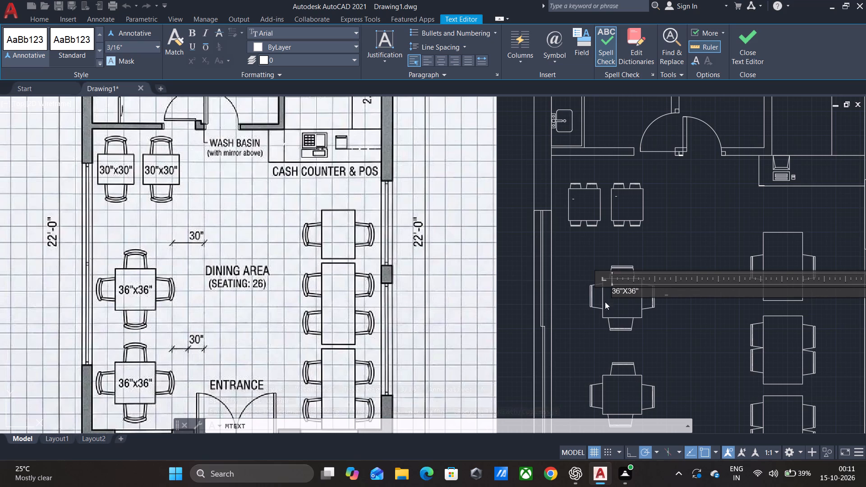
{"action": "left_click", "coordinate": [617, 302]}
Add the multiline text label 36"X36" on the square four-chair table closer to the entrance.
{"action": "key", "text": "space"}
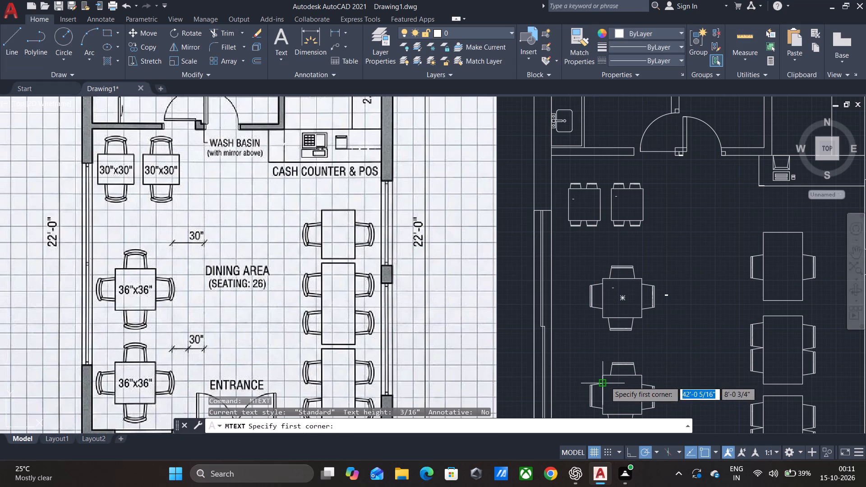
{"action": "left_click", "coordinate": [609, 380]}
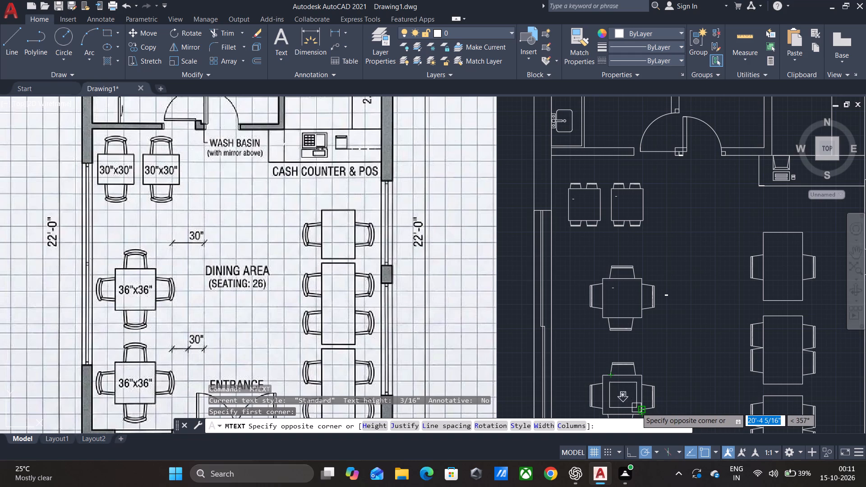
{"action": "left_click", "coordinate": [636, 408]}
{"action": "type", "text": "36\""}
{"action": "key", "text": "x"}
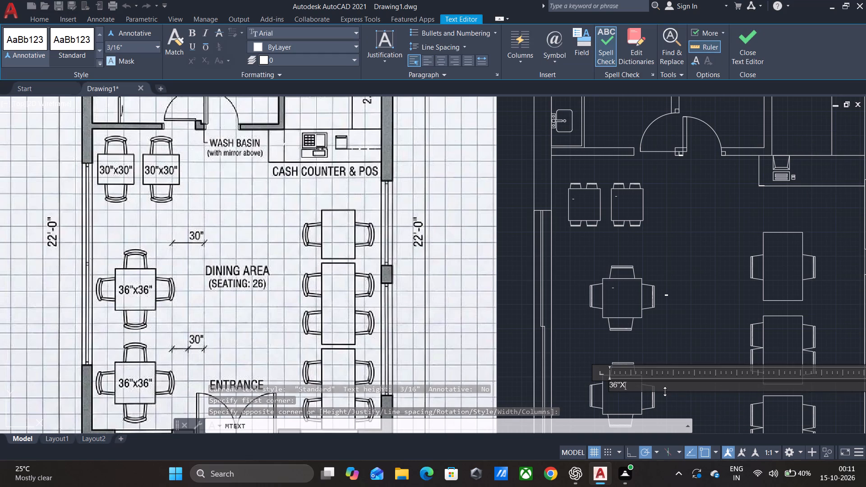
{"action": "type", "text": "36"}
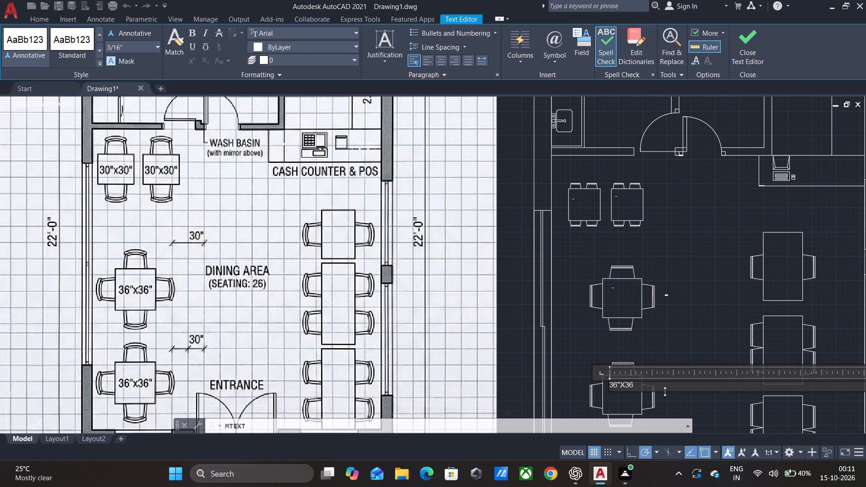
{"action": "key", "text": "shift+quotedbl"}
{"action": "key", "text": "Return"}
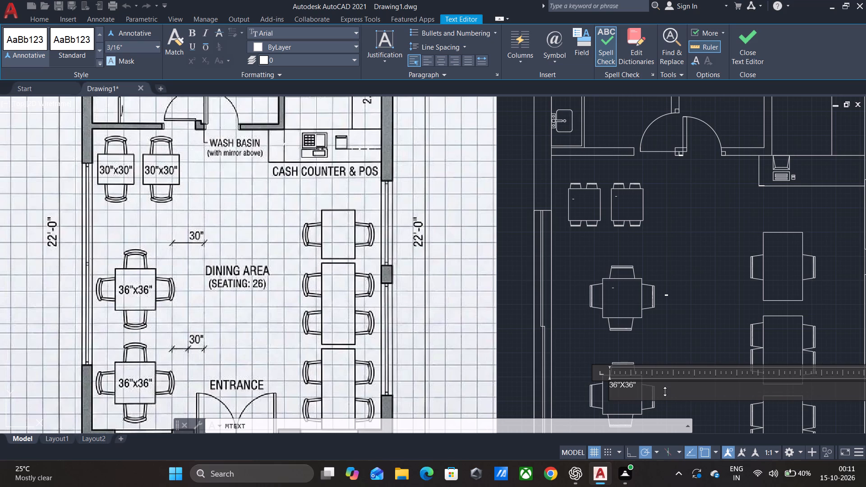
{"action": "left_click", "coordinate": [612, 404]}
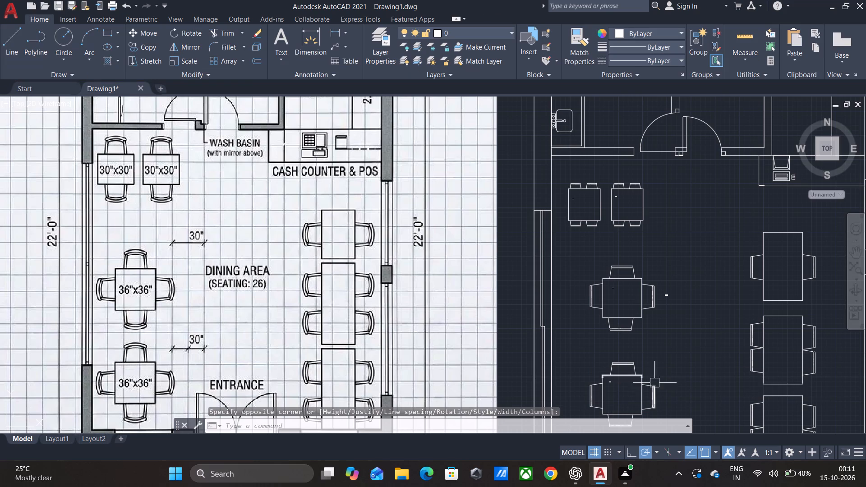
Set the text height of the dining area and seating label to 4", after trying 20" and 5".
{"action": "scroll", "coordinate": [681, 366], "scroll_direction": "down", "scroll_amount": 1}
{"action": "middle_click_drag", "start_coordinate": [681, 366], "coordinate": [664, 350]}
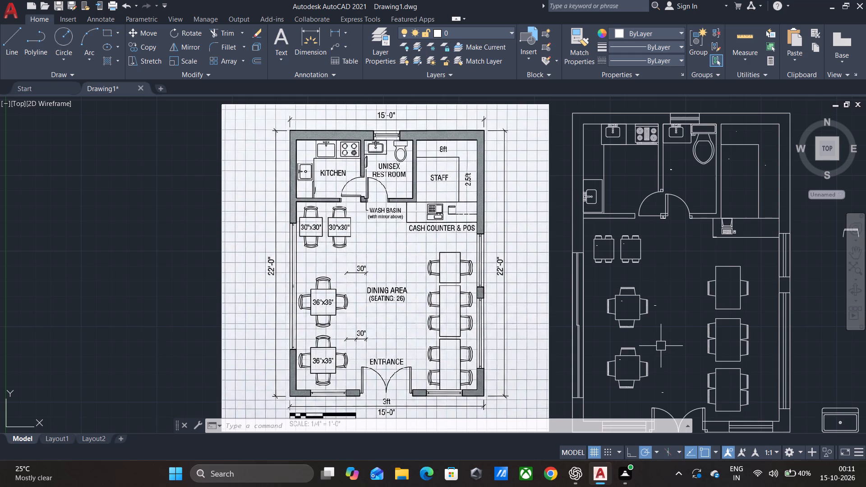
{"action": "middle_click_drag", "start_coordinate": [664, 342], "coordinate": [649, 332]}
{"action": "key", "text": "Escape"}
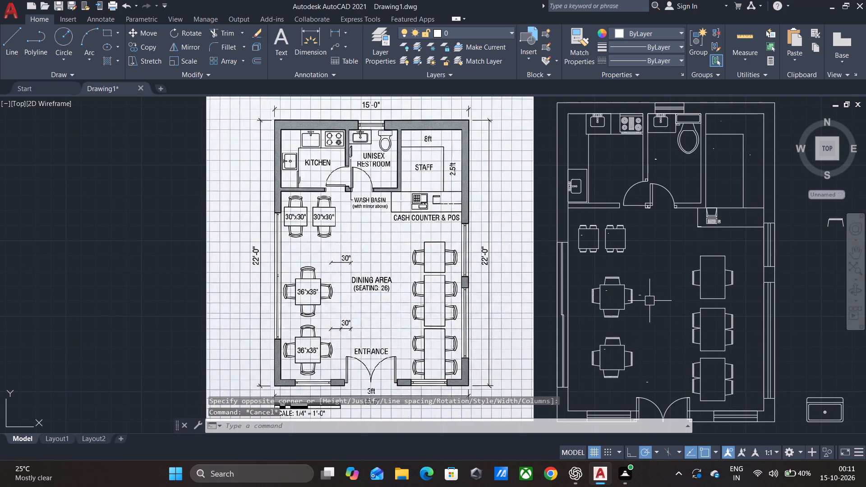
{"action": "left_click", "coordinate": [645, 295]}
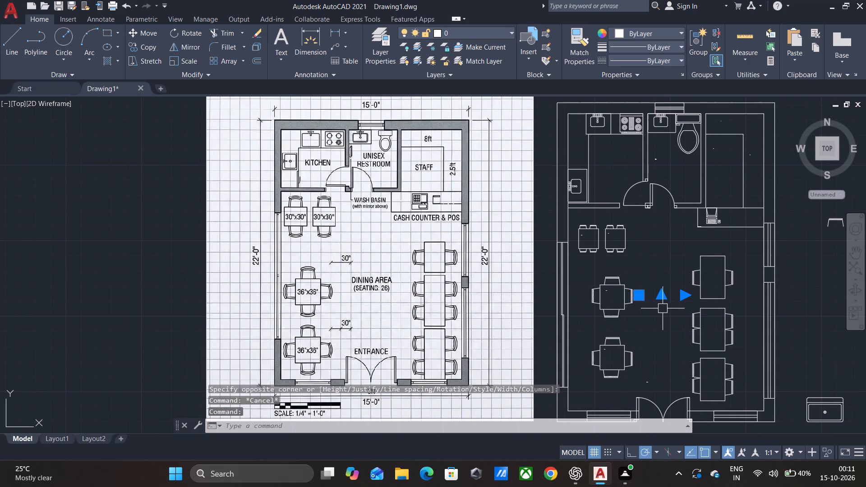
{"action": "key", "text": "ctrl+1"}
{"action": "scroll", "coordinate": [98, 130], "scroll_direction": "down", "scroll_amount": 2}
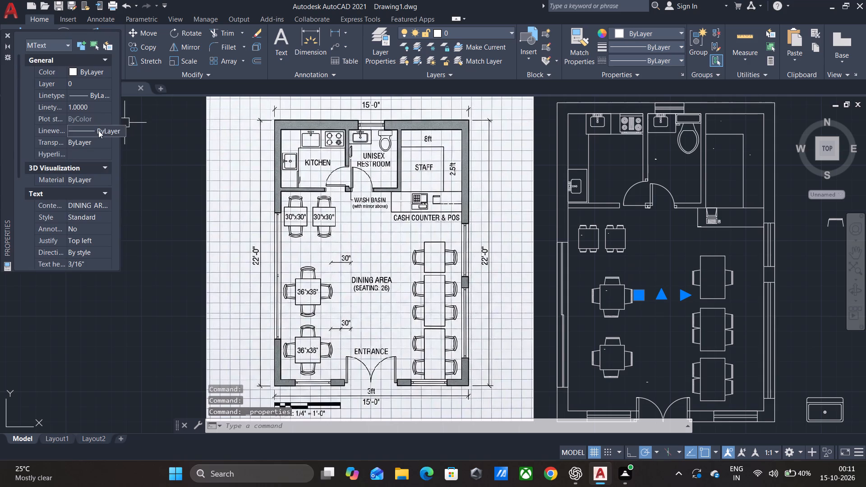
{"action": "scroll", "coordinate": [63, 172], "scroll_direction": "down", "scroll_amount": 1}
{"action": "left_click", "coordinate": [83, 217]}
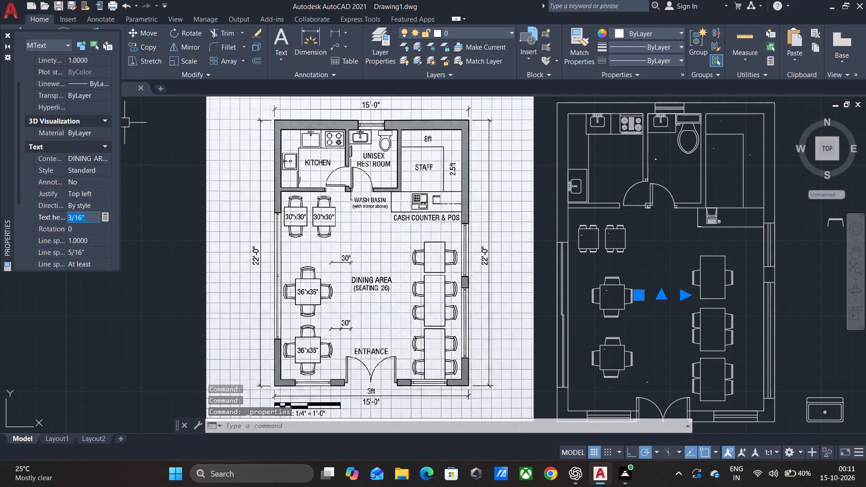
{"action": "key", "text": "BackSpace"}
{"action": "type", "text": "20"}
{"action": "key", "text": "Return"}
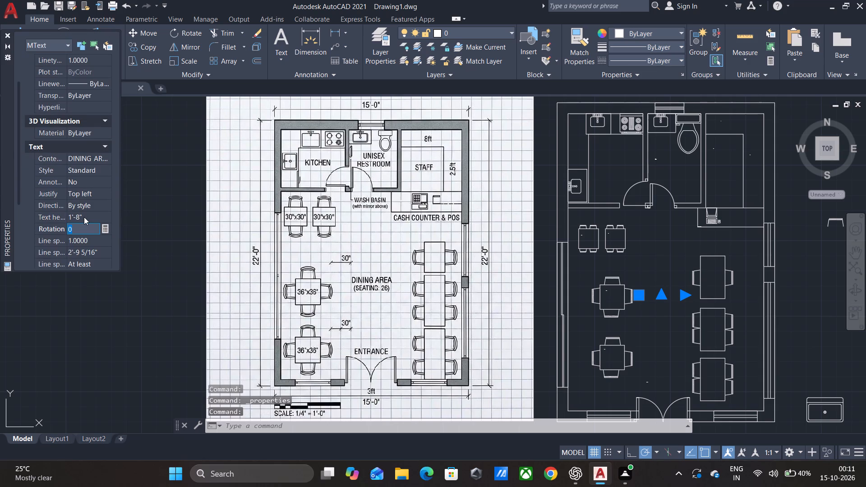
{"action": "key", "text": "BackSpace"}
{"action": "left_click", "coordinate": [84, 216]}
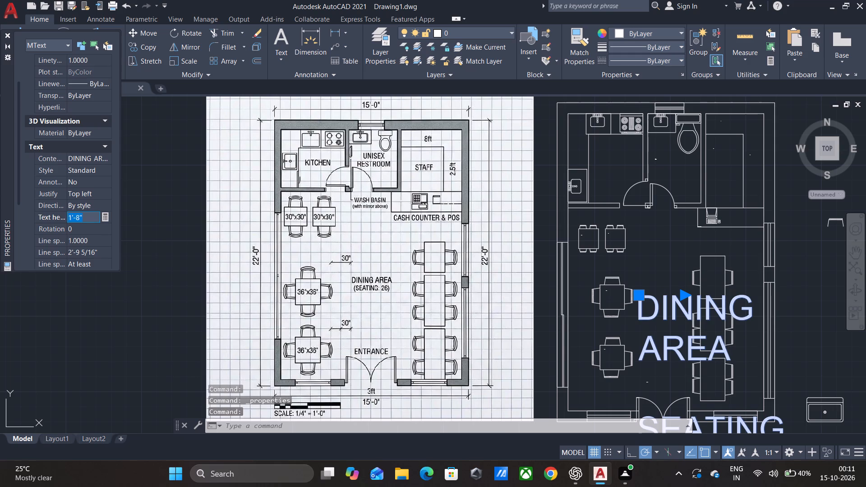
{"action": "key", "text": "BackSpace"}
{"action": "key", "text": "5"}
{"action": "key", "text": "Return"}
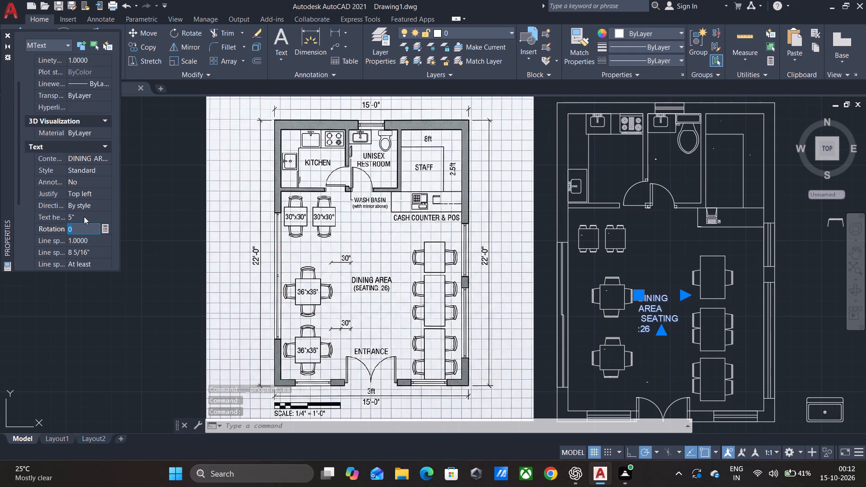
{"action": "left_click", "coordinate": [84, 216]}
{"action": "key", "text": "BackSpace"}
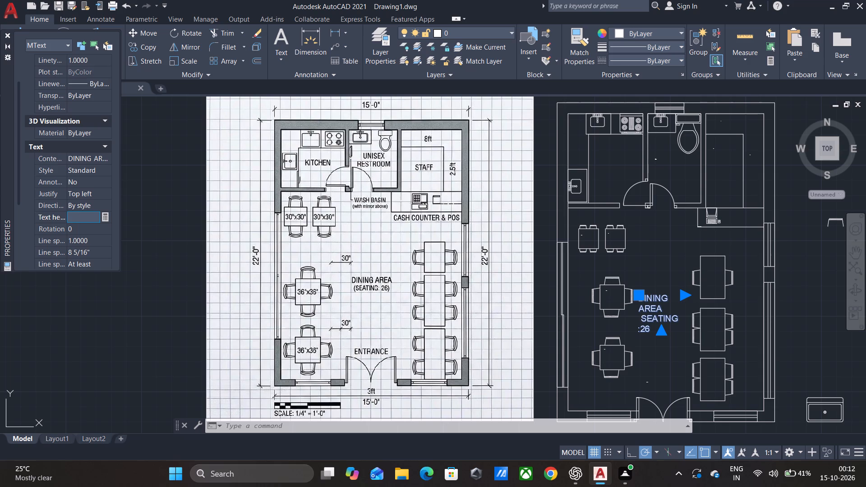
{"action": "key", "text": "4"}
{"action": "key", "text": "Return"}
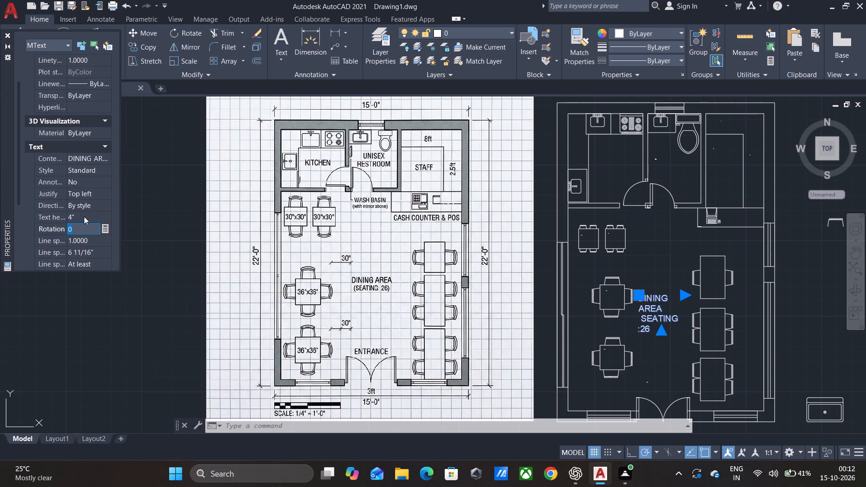
{"action": "key", "text": "Escape"}
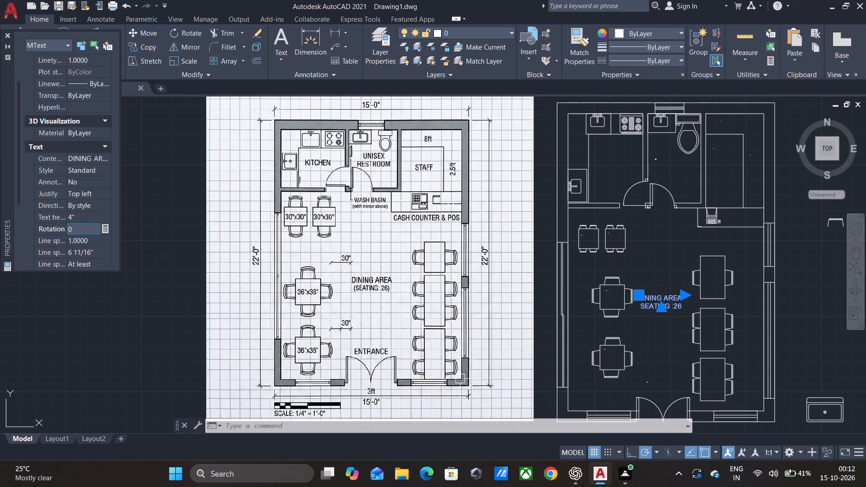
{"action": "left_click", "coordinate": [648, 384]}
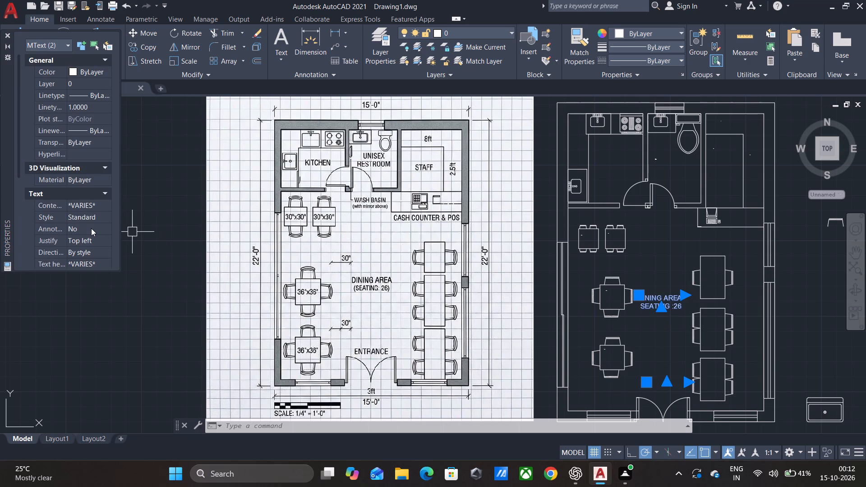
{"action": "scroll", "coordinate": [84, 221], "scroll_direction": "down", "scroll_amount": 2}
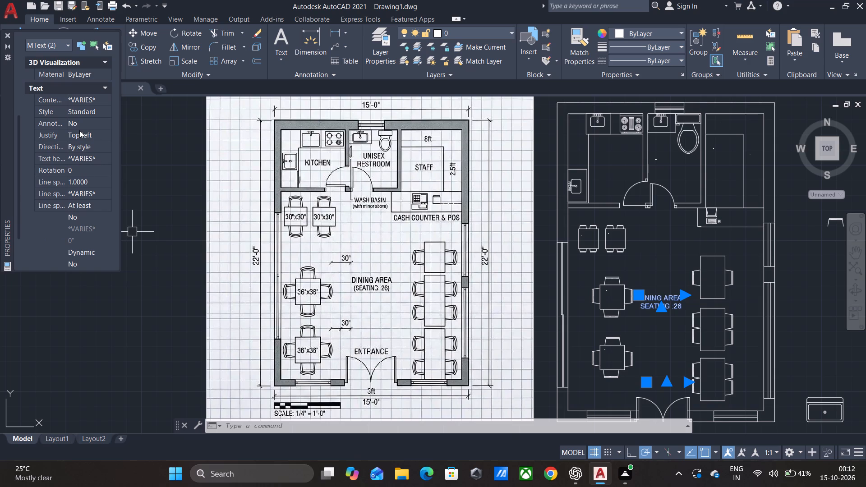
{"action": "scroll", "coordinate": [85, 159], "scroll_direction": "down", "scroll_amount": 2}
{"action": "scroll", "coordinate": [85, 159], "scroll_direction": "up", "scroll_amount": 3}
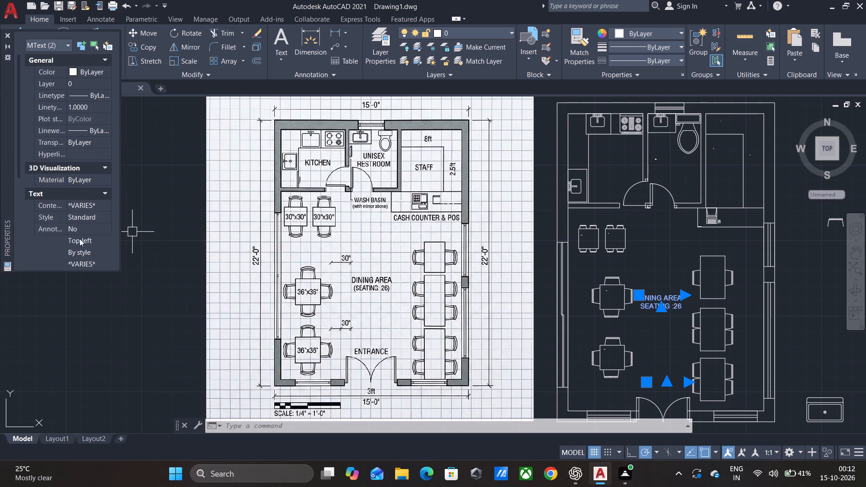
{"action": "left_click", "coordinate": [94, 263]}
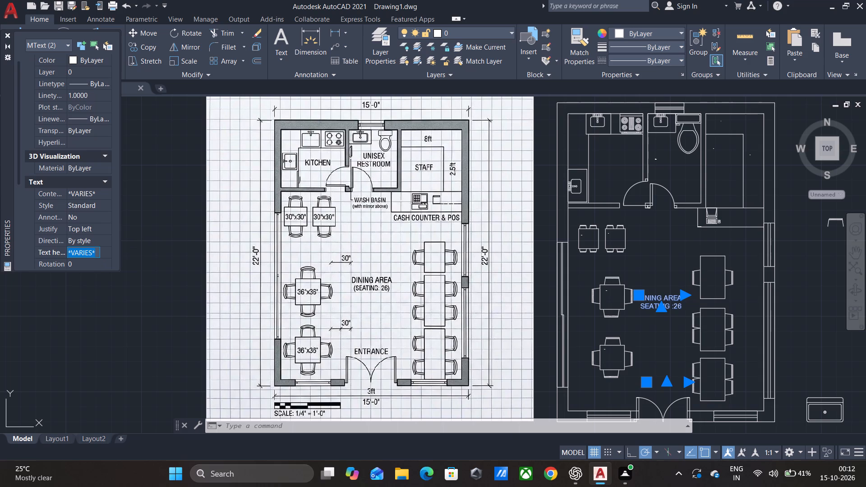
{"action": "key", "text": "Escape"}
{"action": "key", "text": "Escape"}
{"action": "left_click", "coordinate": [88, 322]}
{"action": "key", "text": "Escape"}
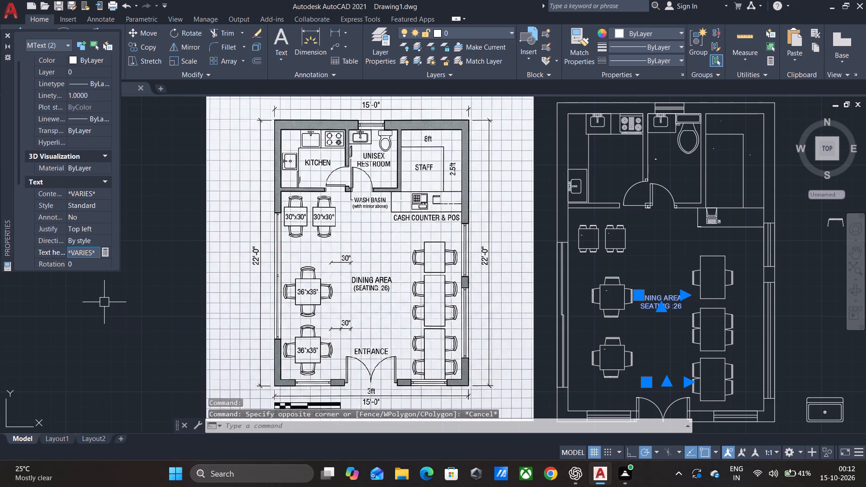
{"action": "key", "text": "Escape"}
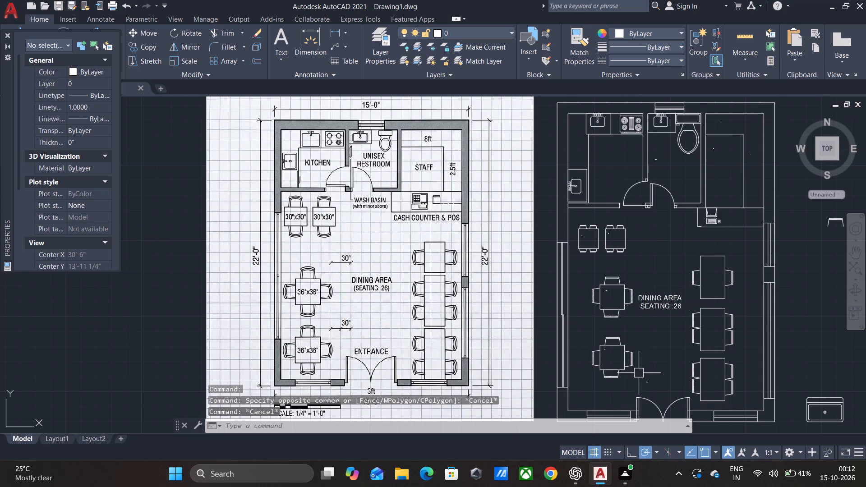
Set the text height of the "ENTRANCE" label above the entrance doors to 4".
{"action": "left_click", "coordinate": [646, 383]}
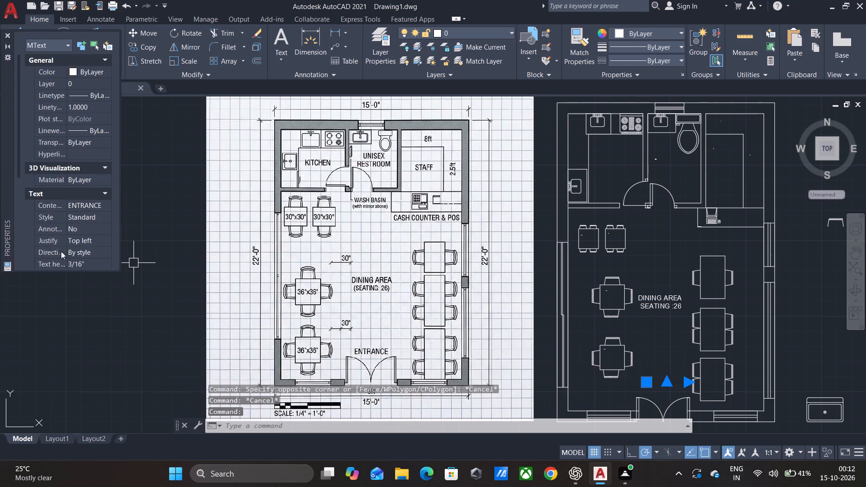
{"action": "left_click", "coordinate": [91, 265]}
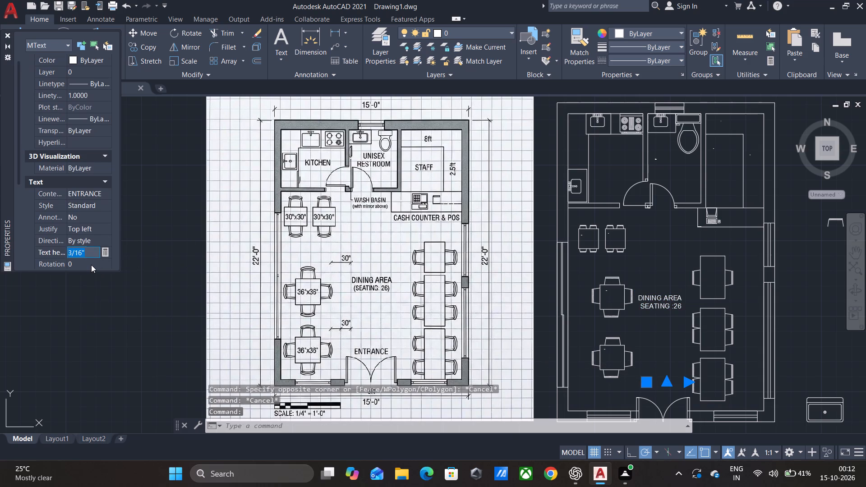
{"action": "key", "text": "BackSpace"}
{"action": "key", "text": "4"}
{"action": "key", "text": "Return"}
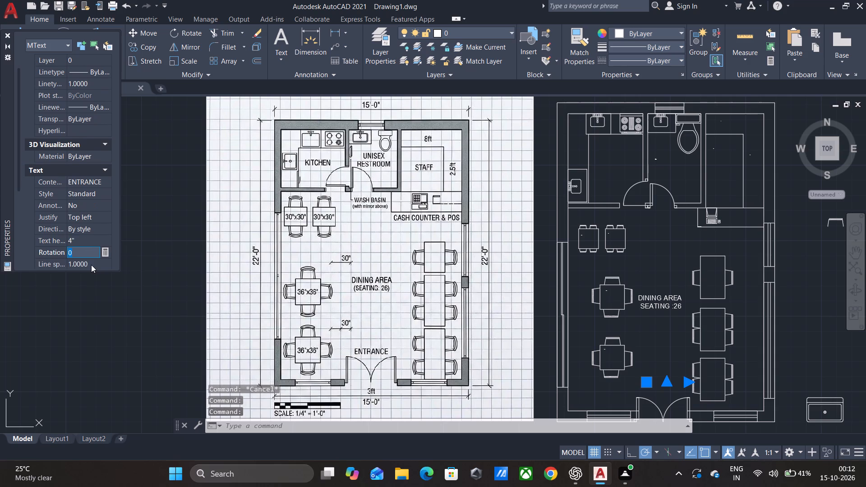
Set the text height of the "UNISEX RESTROOM" label to 4".
{"action": "key", "text": "Escape"}
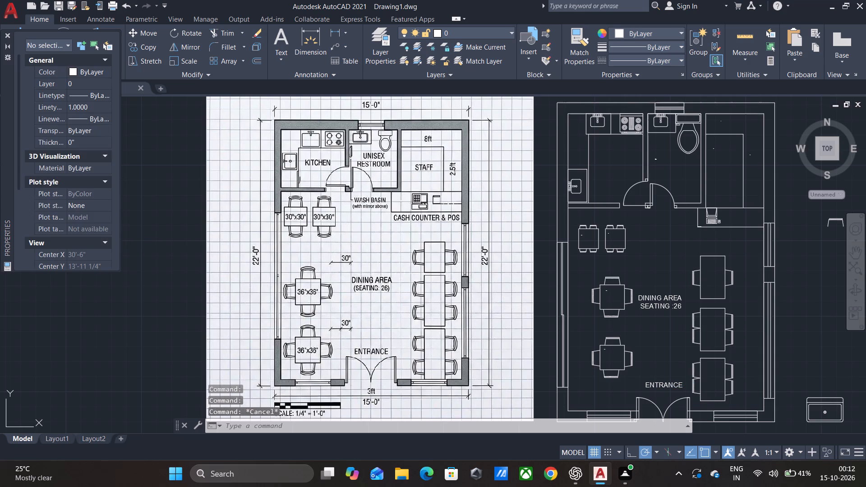
{"action": "left_click", "coordinate": [658, 161]}
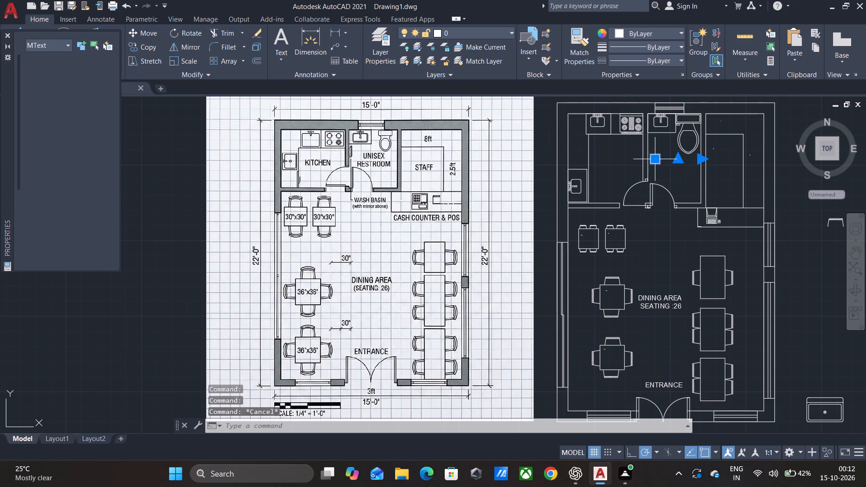
{"action": "left_click", "coordinate": [84, 260]}
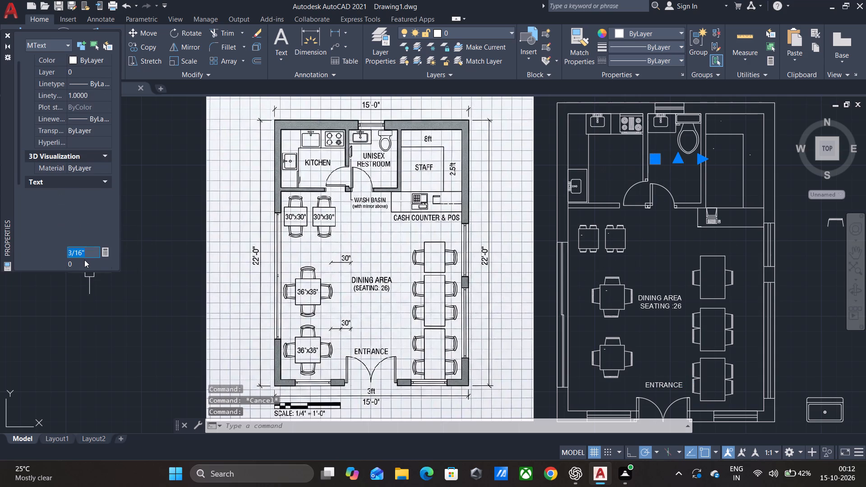
{"action": "key", "text": "BackSpace"}
{"action": "key", "text": "4"}
{"action": "key", "text": "Return"}
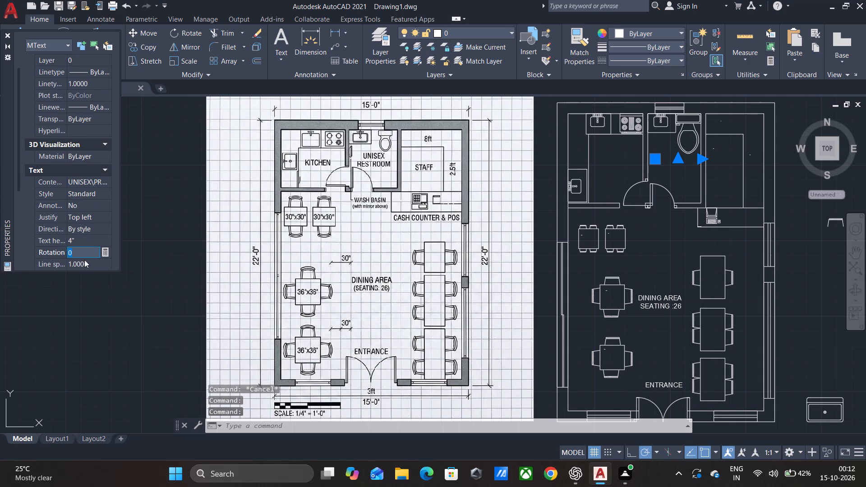
{"action": "key", "text": "Escape"}
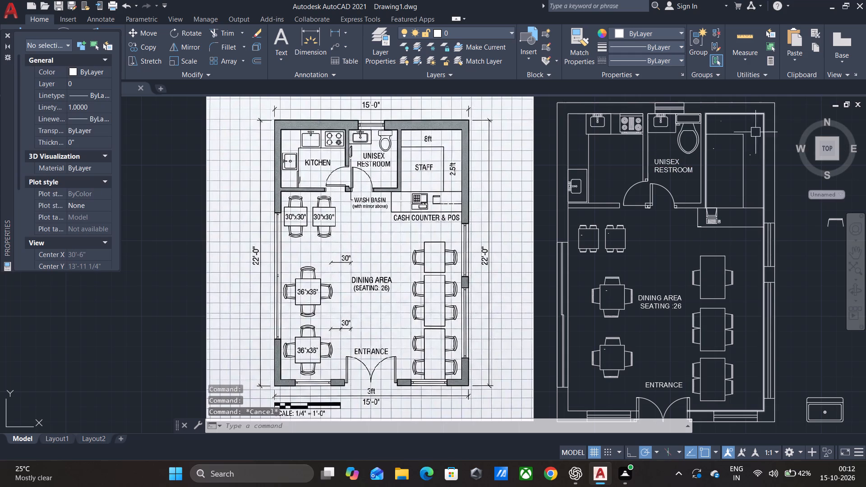
Set the text height of the "STAFF" label to 4".
{"action": "left_click", "coordinate": [713, 148]}
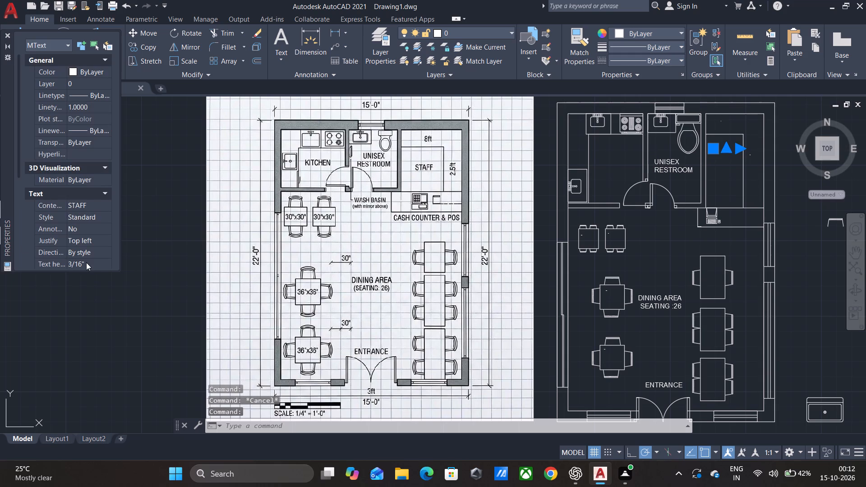
{"action": "left_click", "coordinate": [86, 262]}
{"action": "key", "text": "BackSpace"}
{"action": "key", "text": "4"}
{"action": "key", "text": "Return"}
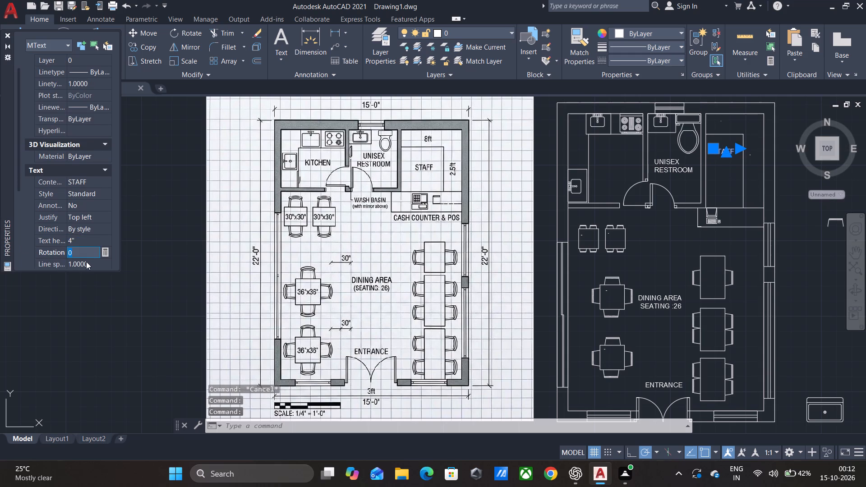
{"action": "key", "text": "Escape"}
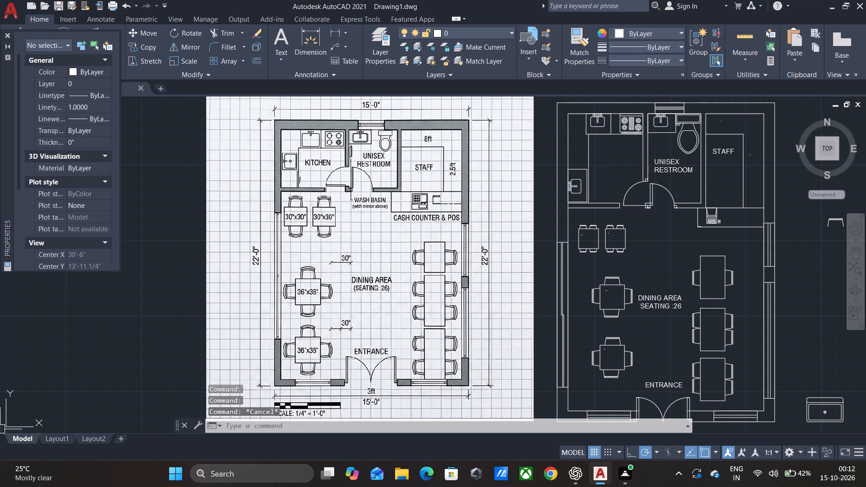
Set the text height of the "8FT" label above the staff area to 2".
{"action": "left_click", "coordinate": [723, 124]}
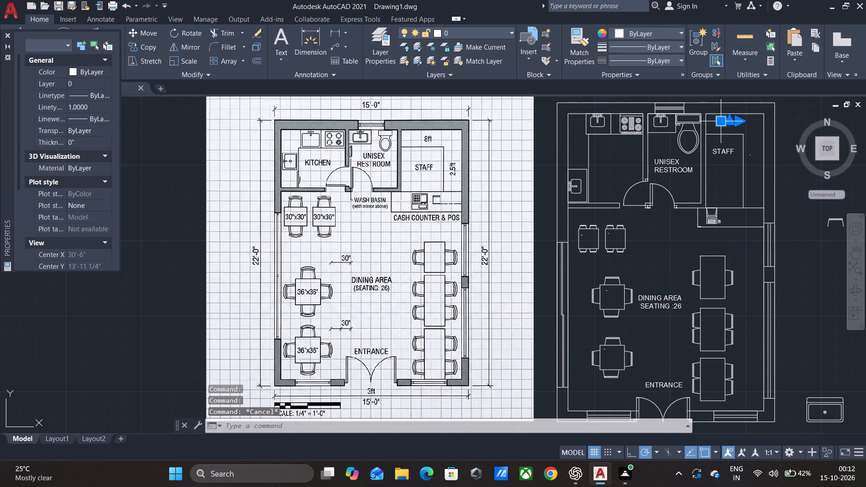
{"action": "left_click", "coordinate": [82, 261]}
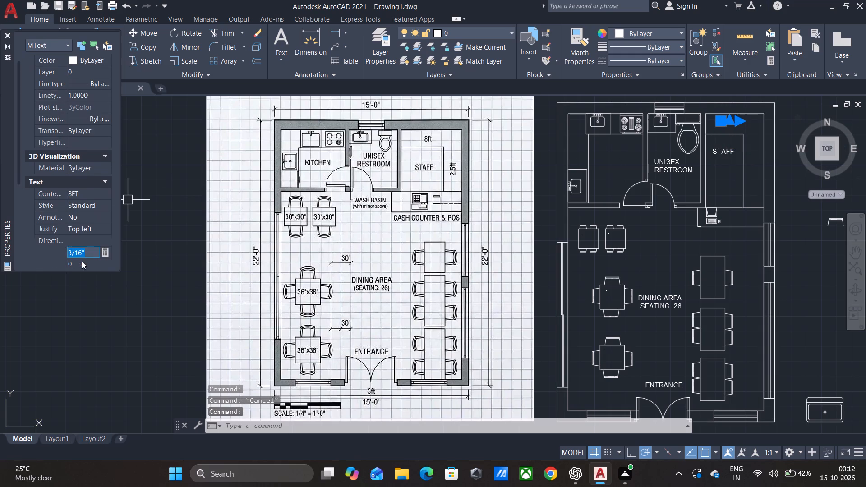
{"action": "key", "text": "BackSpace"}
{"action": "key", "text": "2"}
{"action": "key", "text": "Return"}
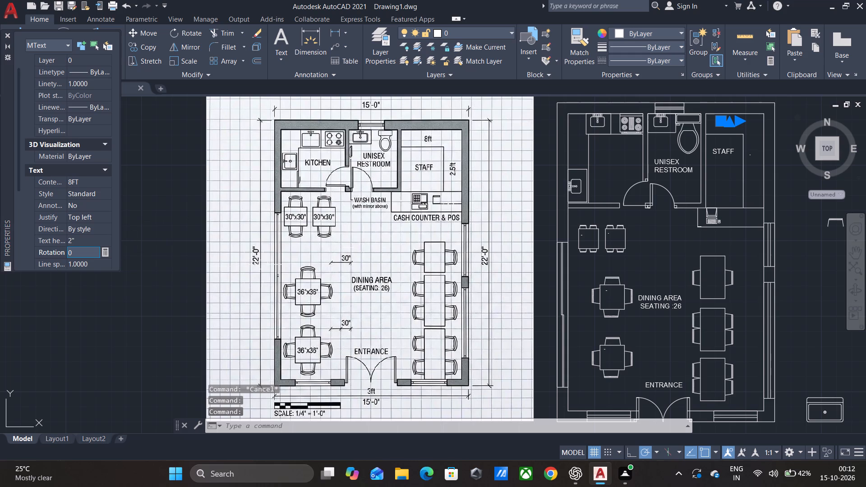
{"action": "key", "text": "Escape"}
Set the text height of the "2.5FT" label beside the staff area to 4".
{"action": "scroll", "coordinate": [732, 124], "scroll_direction": "up", "scroll_amount": 2}
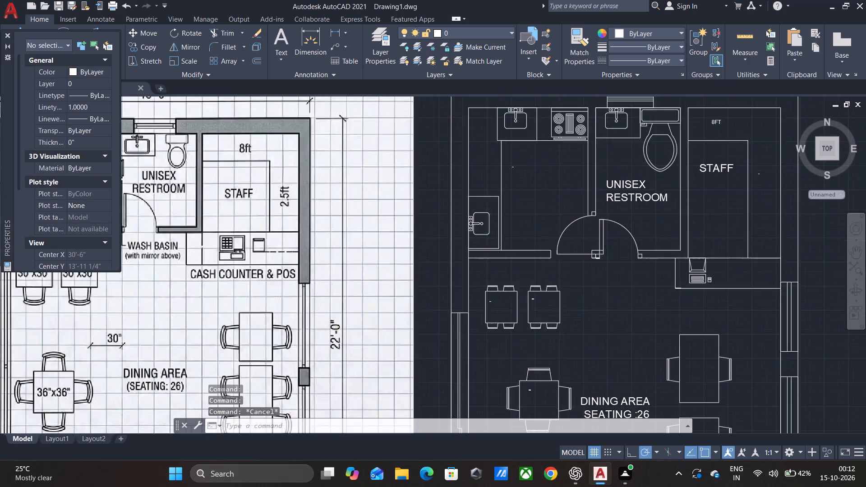
{"action": "scroll", "coordinate": [732, 124], "scroll_direction": "down", "scroll_amount": 1}
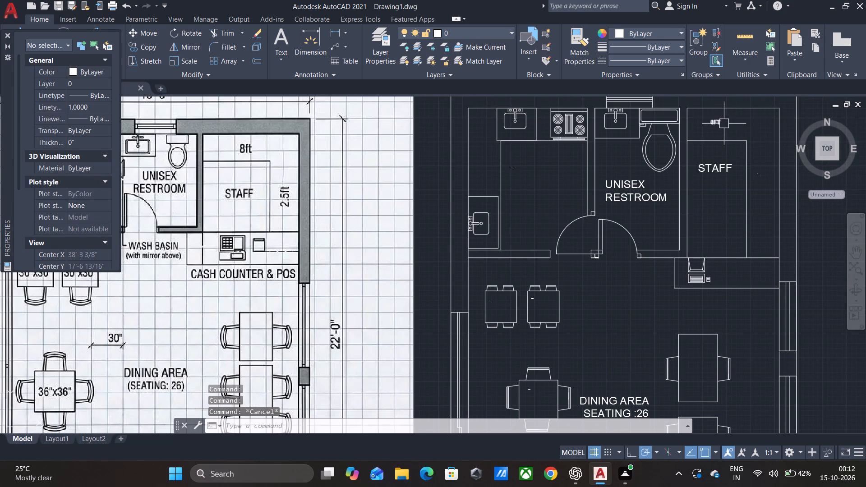
{"action": "left_click", "coordinate": [760, 175]}
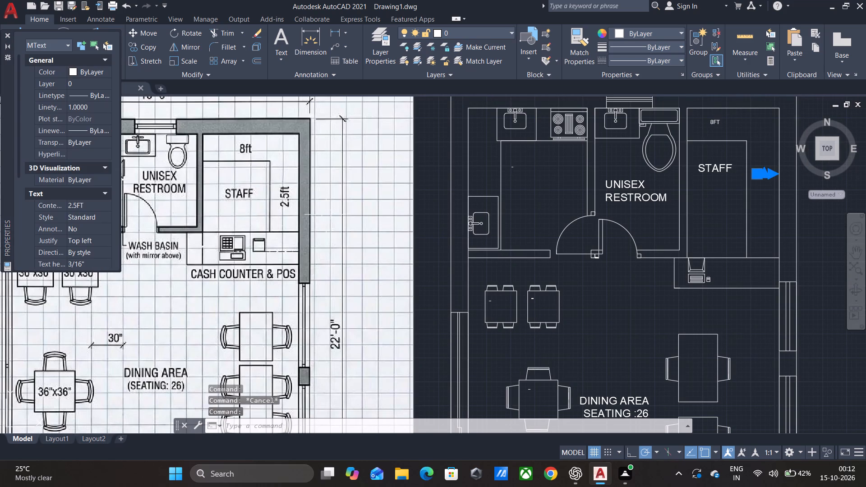
{"action": "left_click", "coordinate": [88, 258]}
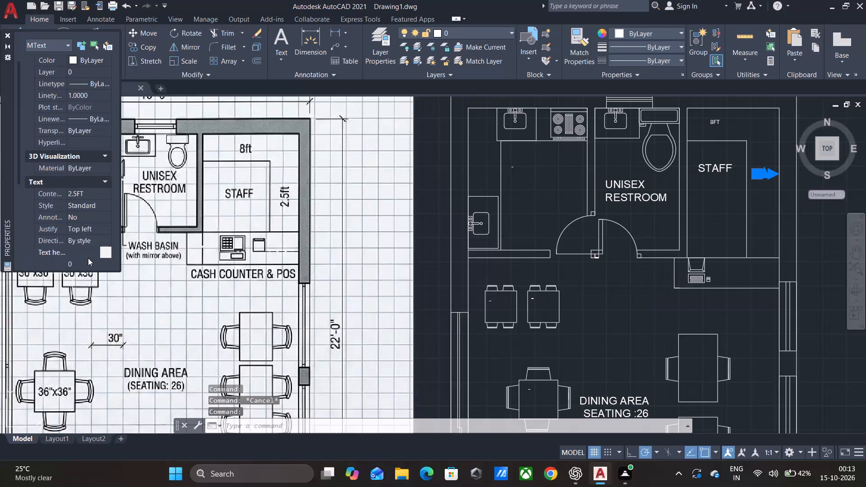
{"action": "key", "text": "BackSpace"}
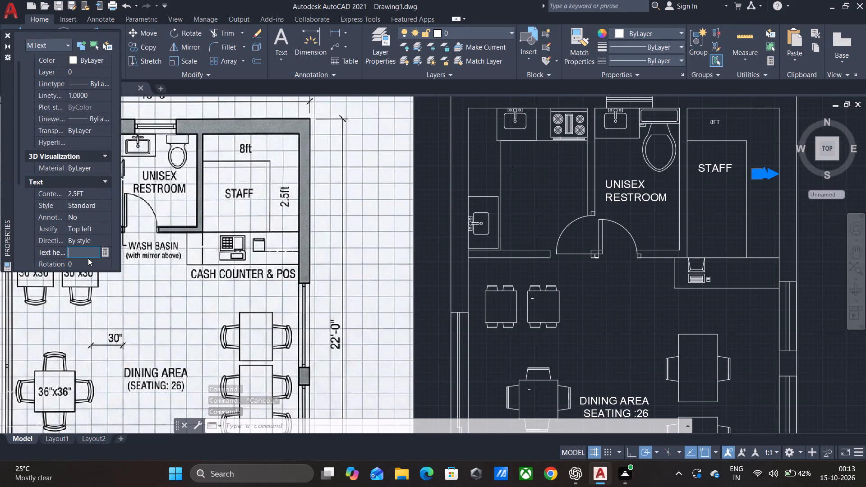
{"action": "key", "text": "4"}
{"action": "key", "text": "Return"}
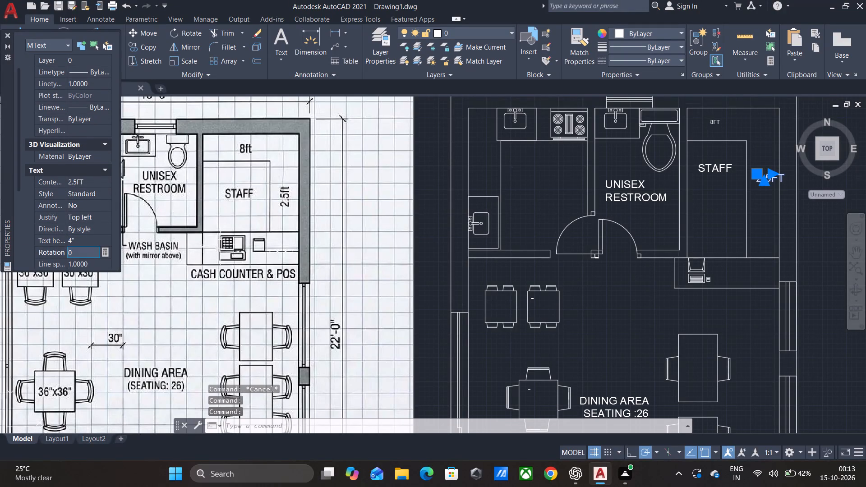
{"action": "key", "text": "Escape"}
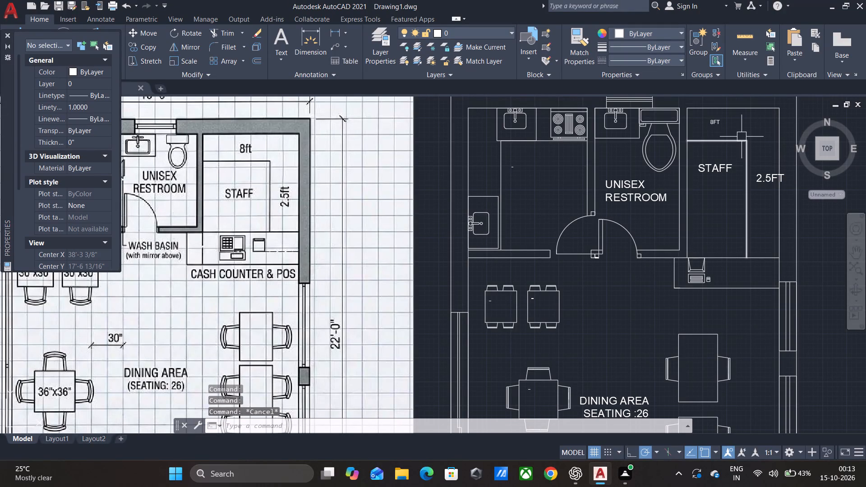
Set the text height of the "8FT" label above the staff area to 4".
{"action": "left_click", "coordinate": [718, 123]}
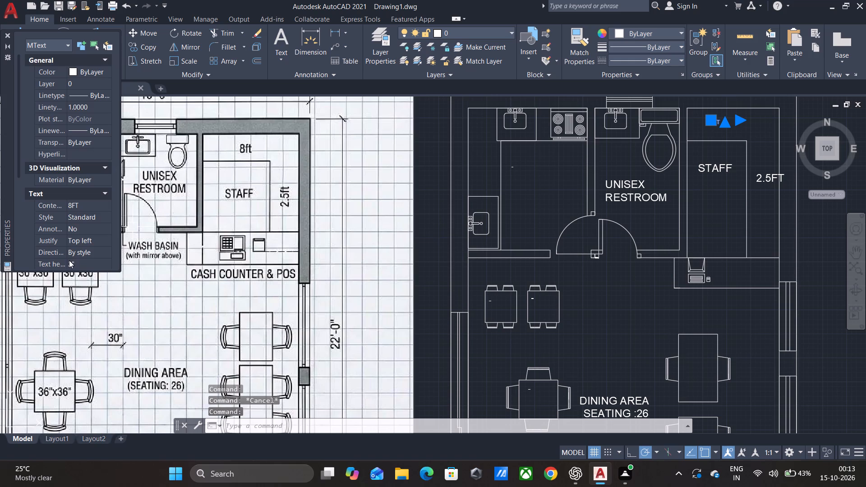
{"action": "left_click", "coordinate": [82, 262]}
{"action": "key", "text": "BackSpace"}
{"action": "key", "text": "4"}
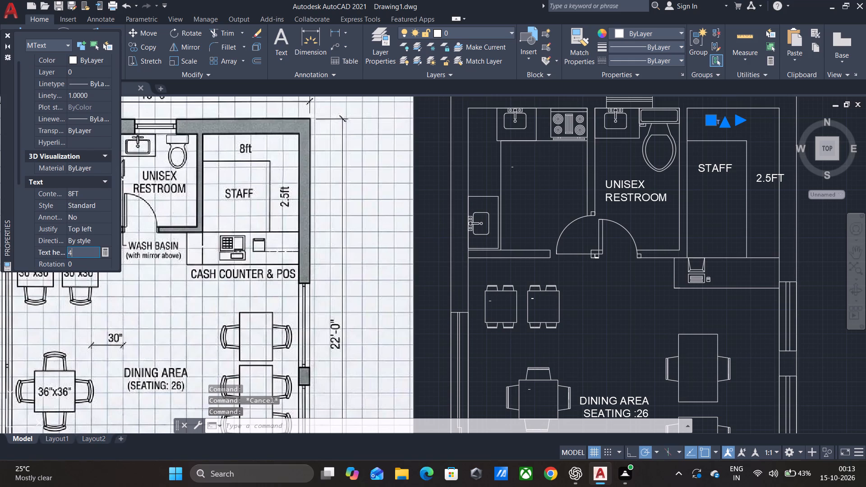
{"action": "key", "text": "Return"}
{"action": "key", "text": "Escape"}
{"action": "key", "text": "Escape"}
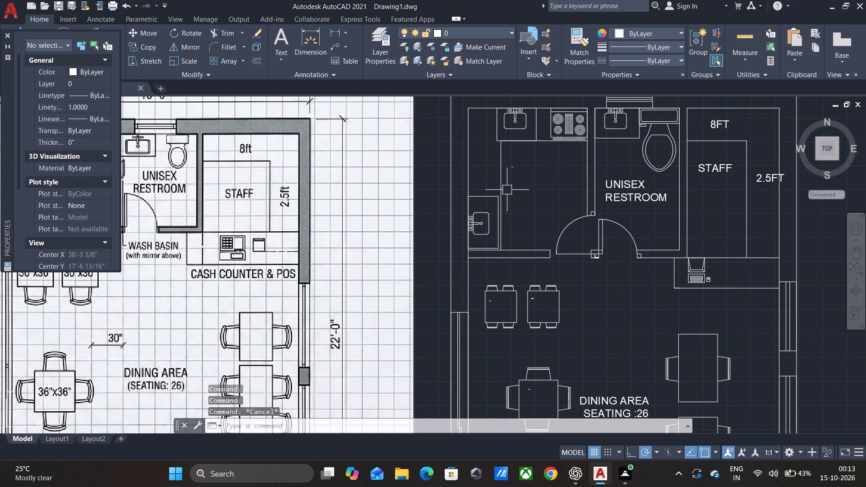
Set the text height of the "kitchen" label to 6", after trying 4" and 5".
{"action": "left_click", "coordinate": [513, 170]}
{"action": "left_click", "coordinate": [91, 264]}
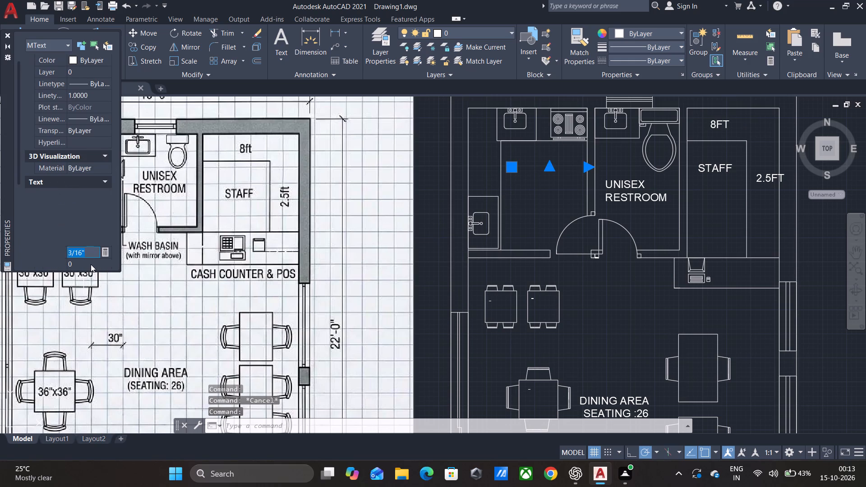
{"action": "key", "text": "BackSpace"}
{"action": "key", "text": "4"}
{"action": "key", "text": "Return"}
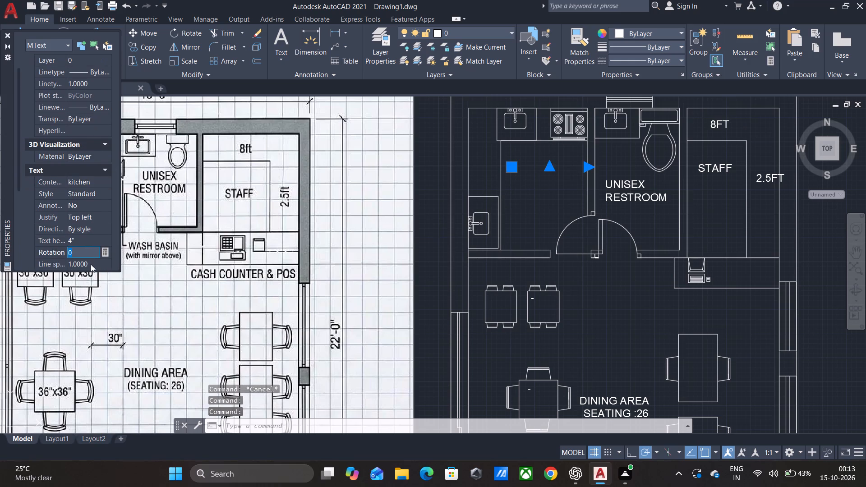
{"action": "left_click", "coordinate": [79, 236]}
{"action": "key", "text": "BackSpace"}
{"action": "key", "text": "5"}
{"action": "key", "text": "Return"}
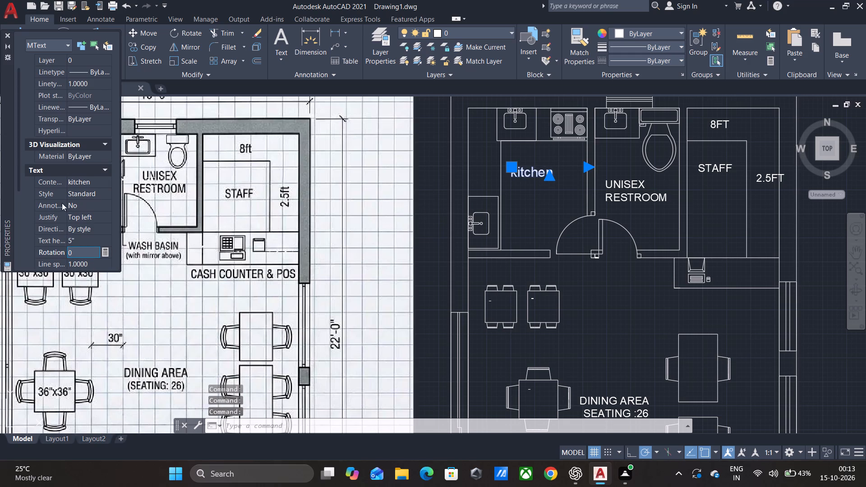
{"action": "left_click", "coordinate": [79, 236]}
{"action": "key", "text": "BackSpace"}
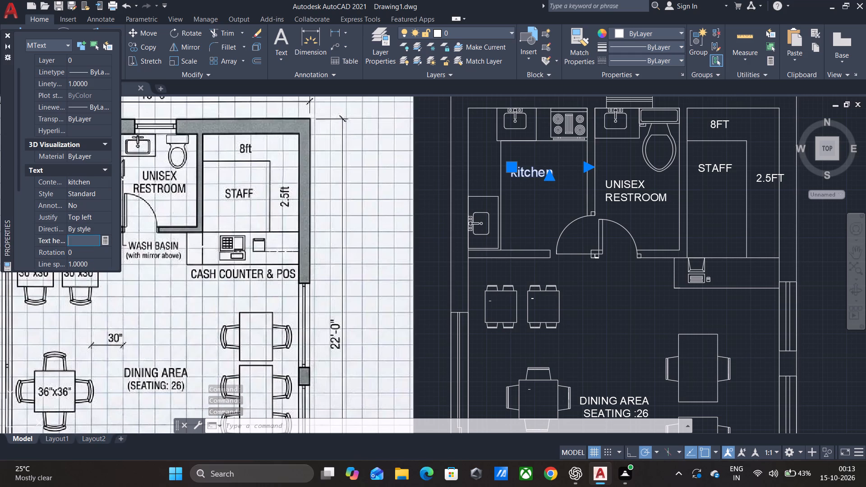
{"action": "key", "text": "6"}
{"action": "key", "text": "Return"}
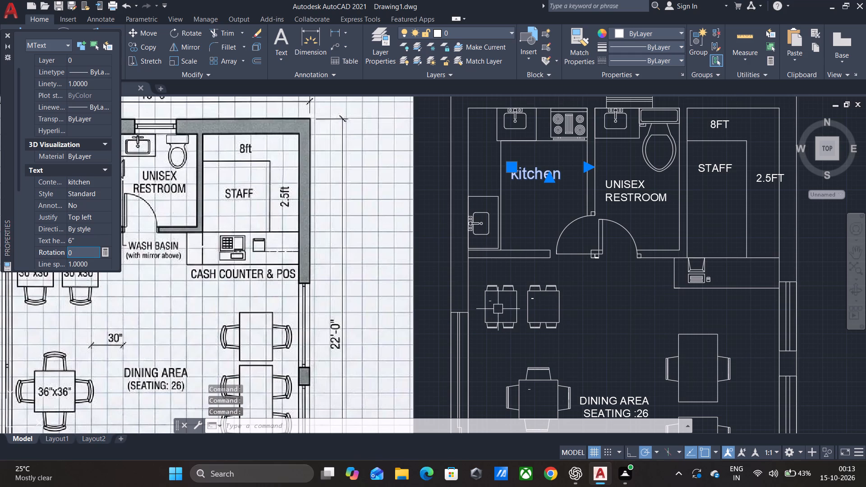
{"action": "key", "text": "Escape"}
Set the text height of the 30"X30" label on the small table nearest the side wall to 3", after trying 4".
{"action": "left_click", "coordinate": [490, 301]}
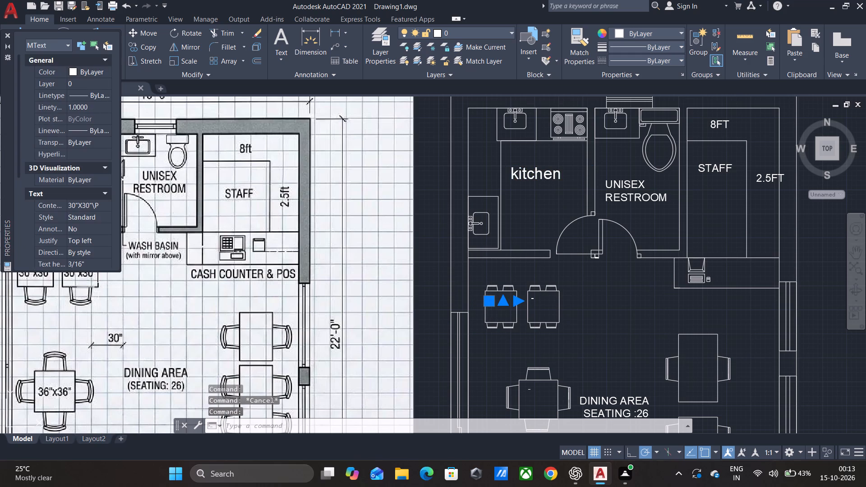
{"action": "left_click", "coordinate": [92, 265]}
{"action": "key", "text": "BackSpace"}
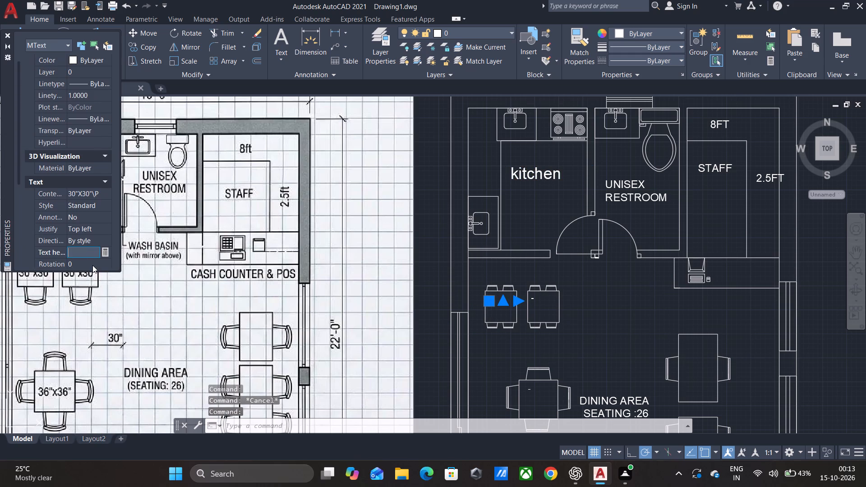
{"action": "key", "text": "4"}
{"action": "key", "text": "Return"}
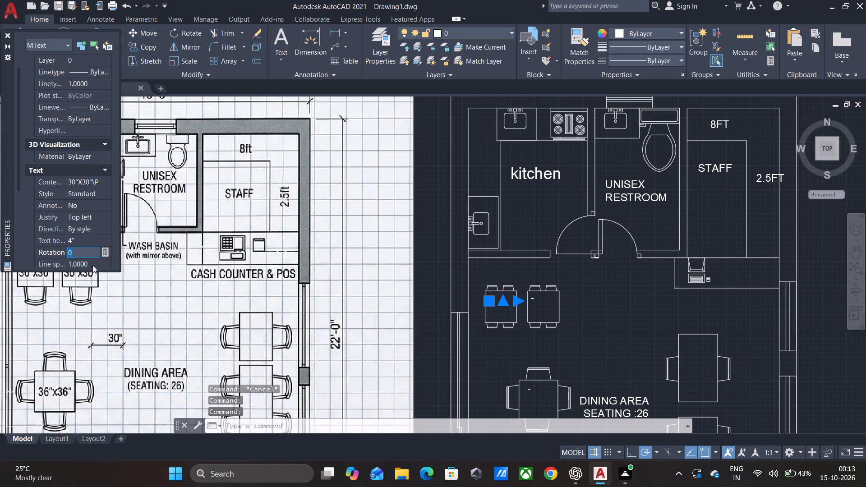
{"action": "left_click", "coordinate": [84, 240]}
{"action": "key", "text": "BackSpace"}
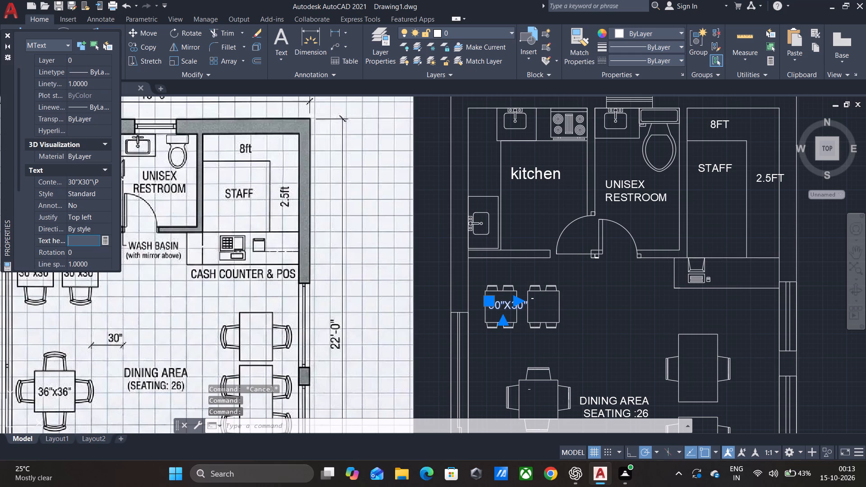
{"action": "key", "text": "3"}
{"action": "key", "text": "Return"}
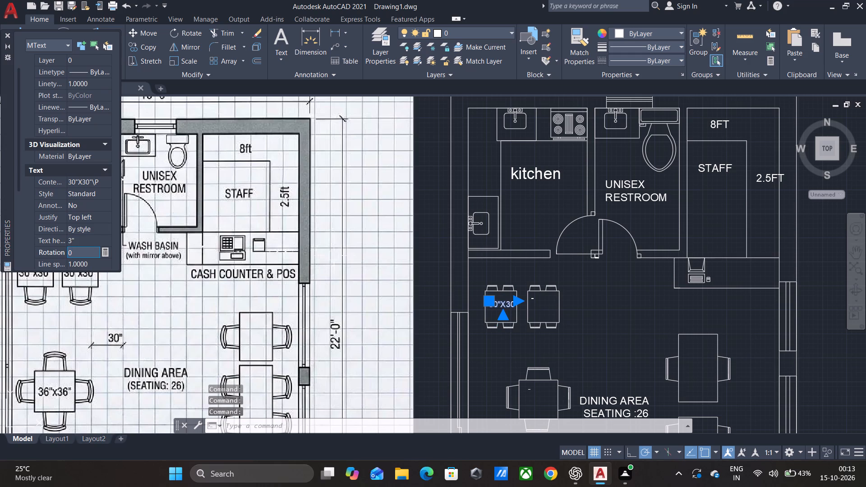
{"action": "key", "text": "Escape"}
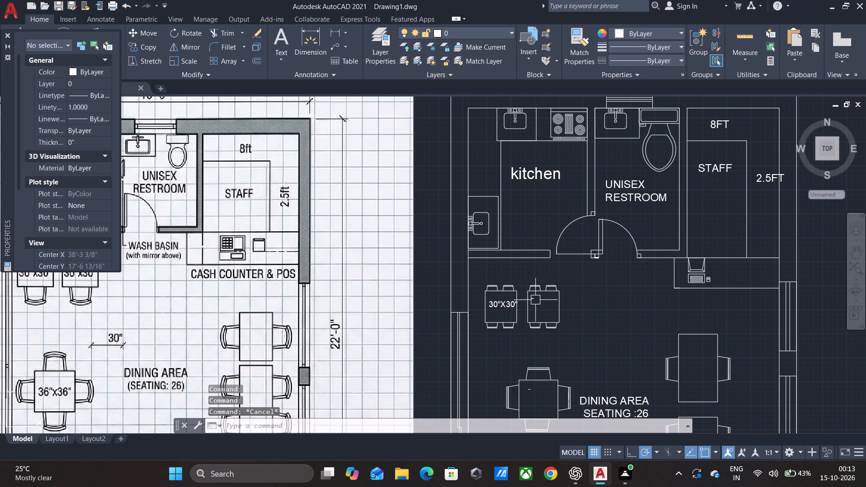
Set the text height of the 30"X30" label on the second small table, farther from the side wall, to 3".
{"action": "left_click", "coordinate": [534, 299]}
{"action": "left_click", "coordinate": [90, 262]}
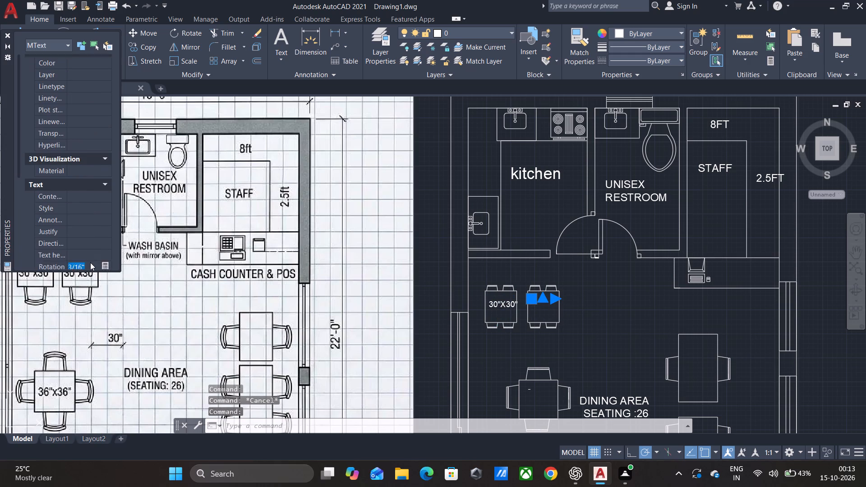
{"action": "key", "text": "BackSpace"}
{"action": "key", "text": "3"}
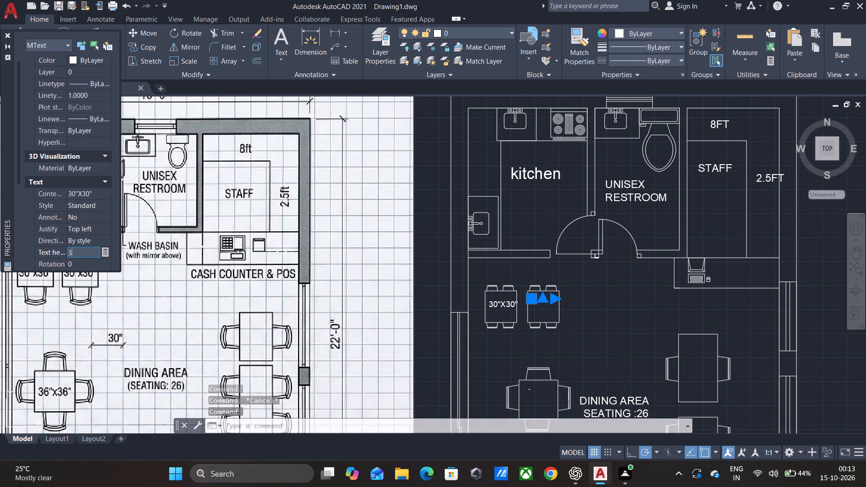
{"action": "key", "text": "Return"}
{"action": "key", "text": "Escape"}
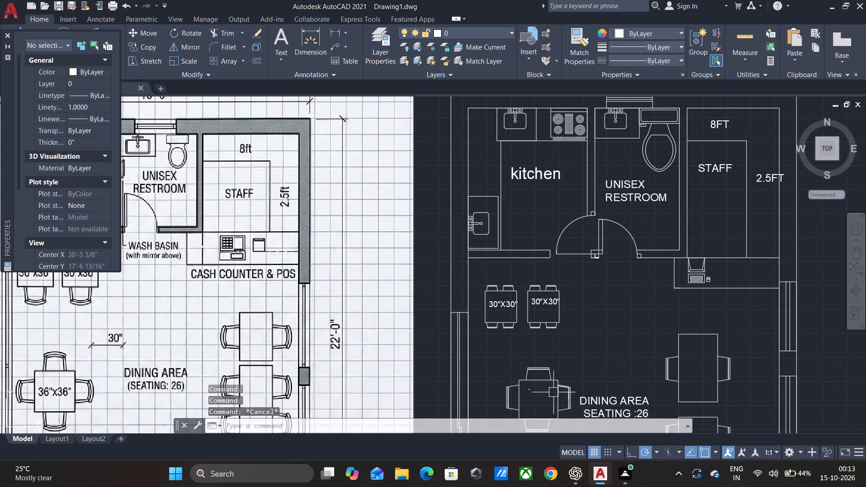
Set the text height of the 36"X36" label on the upper four-seat dining table to 3".
{"action": "left_click", "coordinate": [531, 391]}
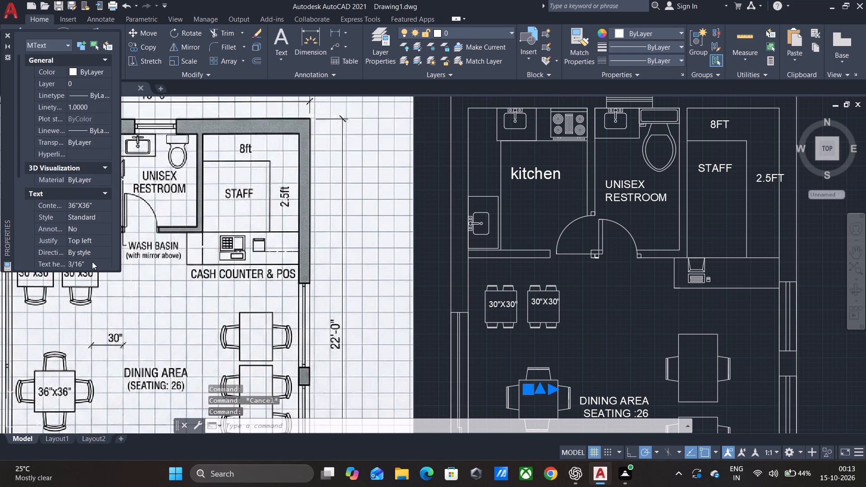
{"action": "left_click", "coordinate": [92, 262]}
{"action": "key", "text": "BackSpace"}
{"action": "key", "text": "3"}
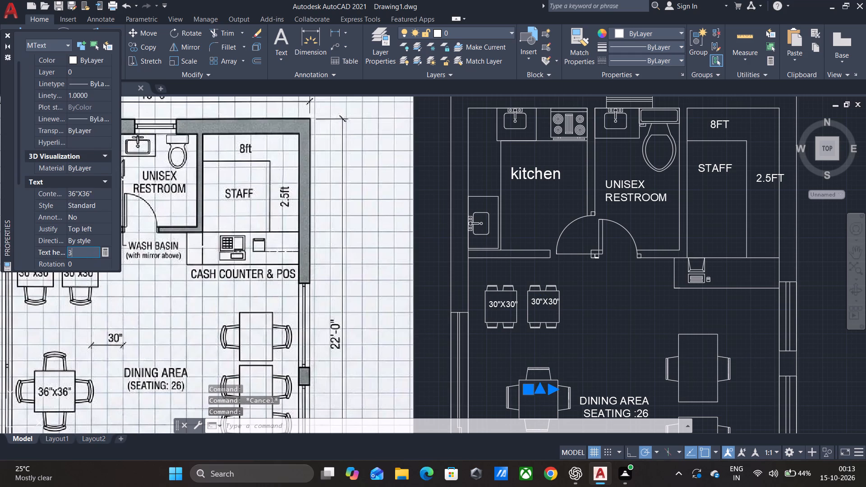
{"action": "key", "text": "Return"}
{"action": "key", "text": "Escape"}
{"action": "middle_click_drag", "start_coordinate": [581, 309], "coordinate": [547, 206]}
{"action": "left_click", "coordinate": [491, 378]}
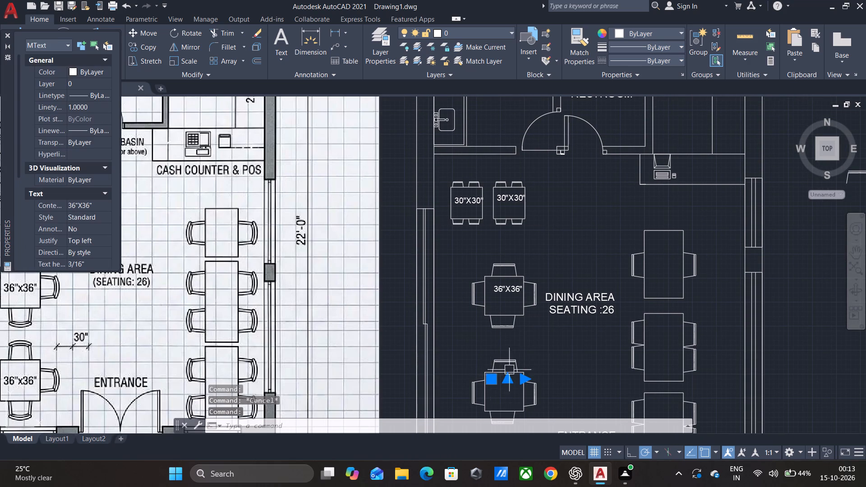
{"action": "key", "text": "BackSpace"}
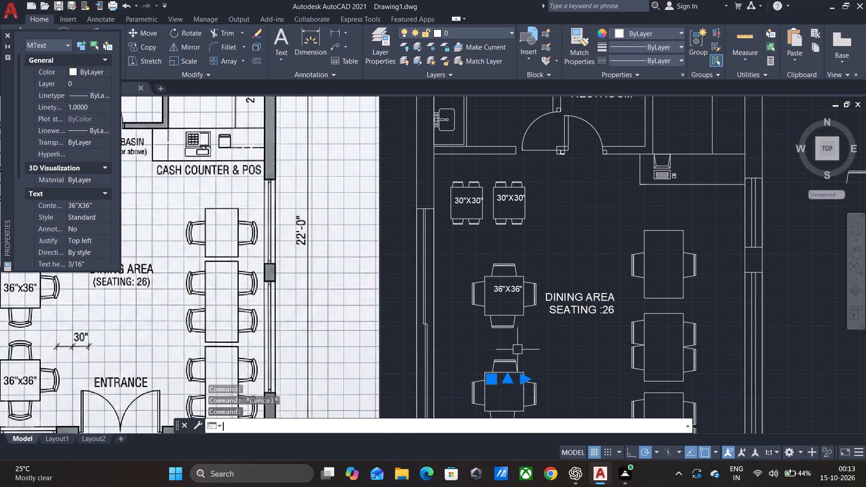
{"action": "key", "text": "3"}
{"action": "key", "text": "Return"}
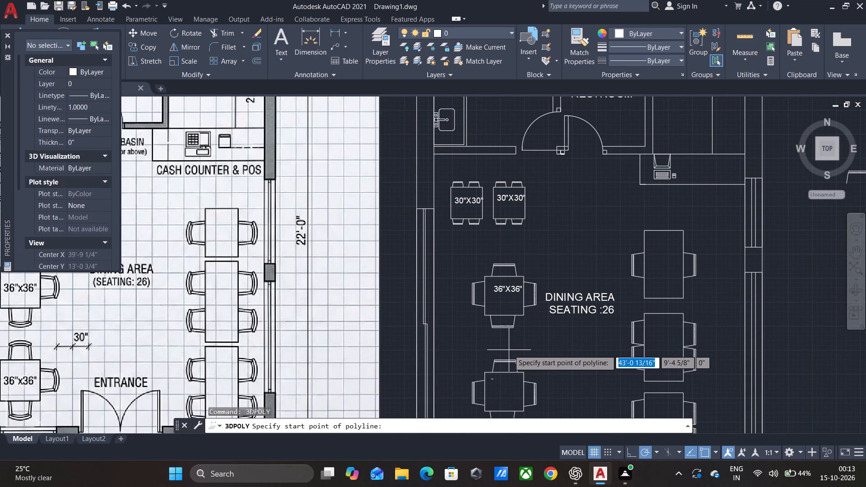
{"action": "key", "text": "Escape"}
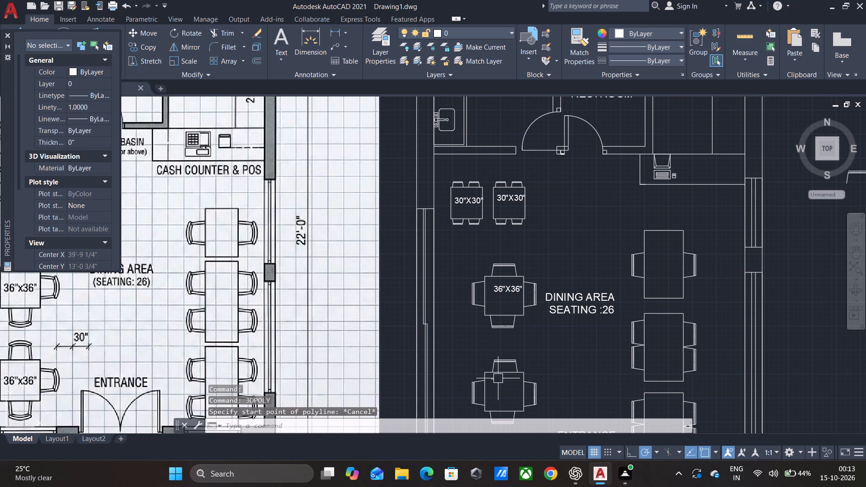
Set the text height of the 36"X36" label on the four-seat table nearest the entrance to 3".
{"action": "left_click", "coordinate": [499, 379]}
{"action": "left_click", "coordinate": [488, 380]}
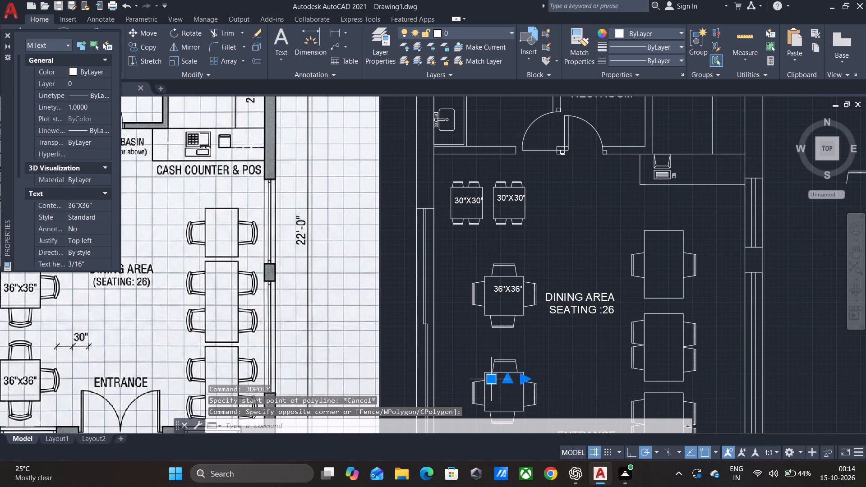
{"action": "left_click", "coordinate": [86, 257]}
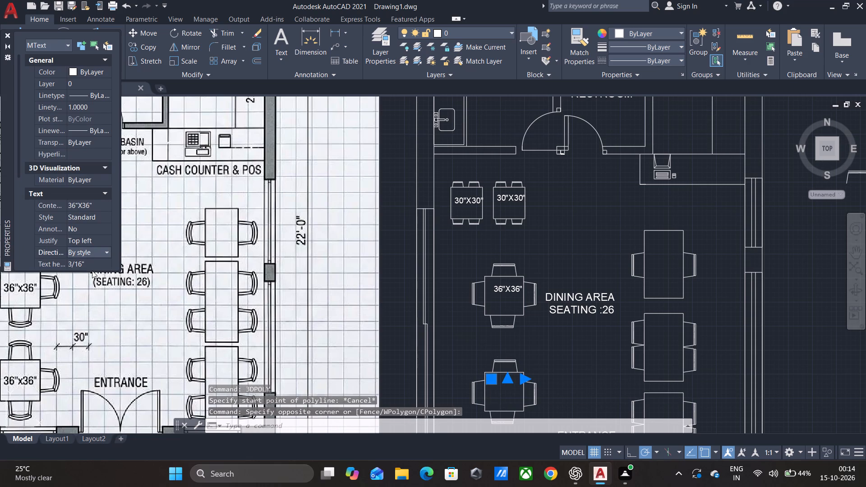
{"action": "left_click", "coordinate": [92, 266]}
{"action": "key", "text": "BackSpace"}
{"action": "key", "text": "3"}
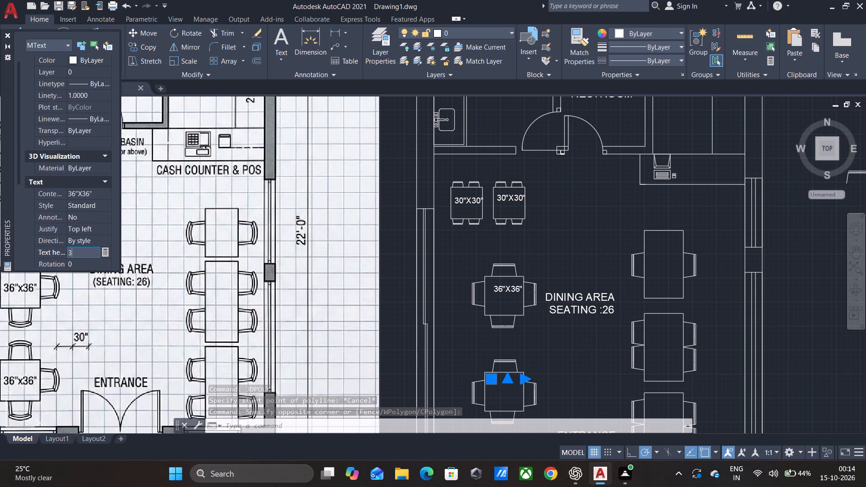
{"action": "key", "text": "Return"}
{"action": "key", "text": "Escape"}
{"action": "key", "text": "Escape"}
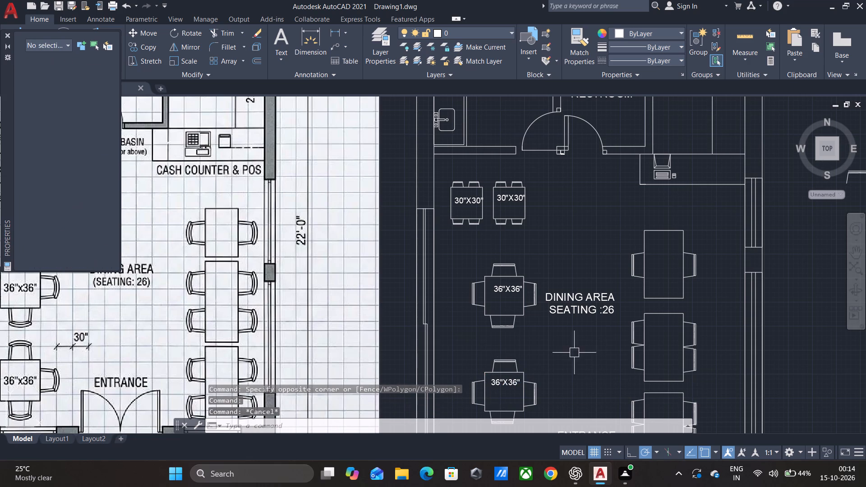
Set the text height of the tiny wash basin label below the restroom door to 5".
{"action": "scroll", "coordinate": [573, 349], "scroll_direction": "down", "scroll_amount": 1}
{"action": "middle_click_drag", "start_coordinate": [567, 367], "coordinate": [544, 331]}
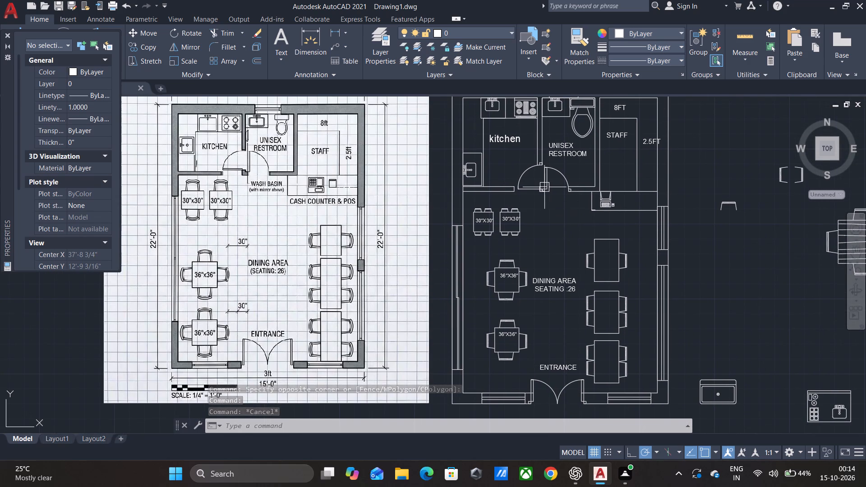
{"action": "scroll", "coordinate": [544, 187], "scroll_direction": "up", "scroll_amount": 4}
{"action": "left_click", "coordinate": [530, 201]}
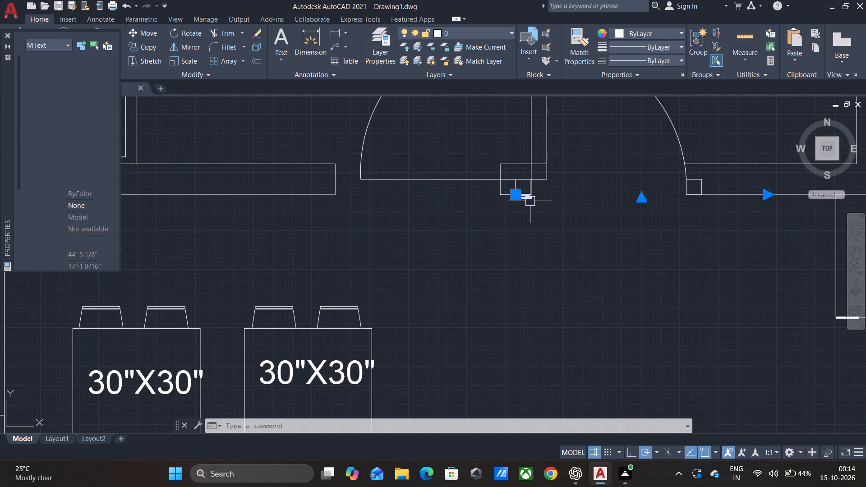
{"action": "left_click", "coordinate": [92, 260]}
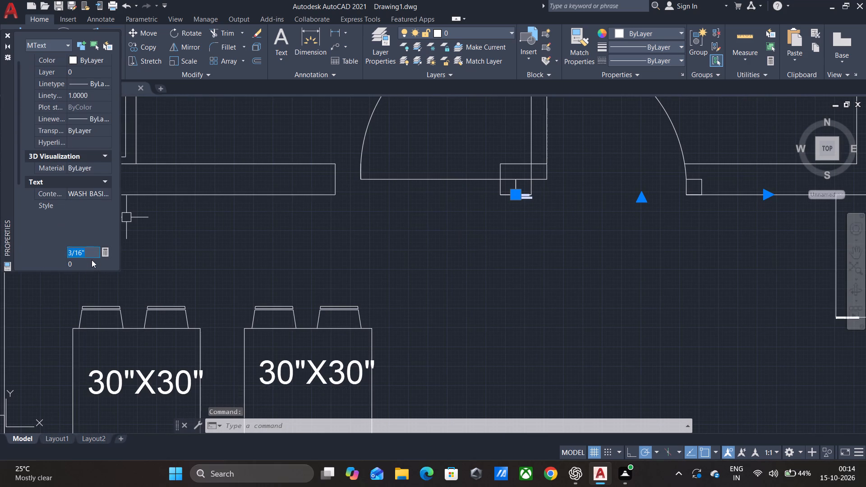
{"action": "key", "text": "BackSpace"}
{"action": "key", "text": "5"}
{"action": "key", "text": "Return"}
{"action": "scroll", "coordinate": [92, 260], "scroll_direction": "up", "scroll_amount": 1}
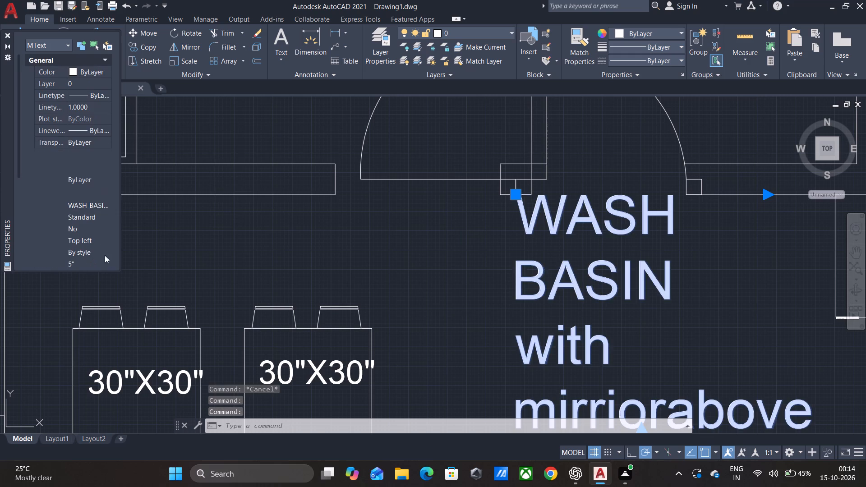
{"action": "scroll", "coordinate": [257, 283], "scroll_direction": "down", "scroll_amount": 1}
{"action": "scroll", "coordinate": [449, 269], "scroll_direction": "down", "scroll_amount": 1}
{"action": "key", "text": "Escape"}
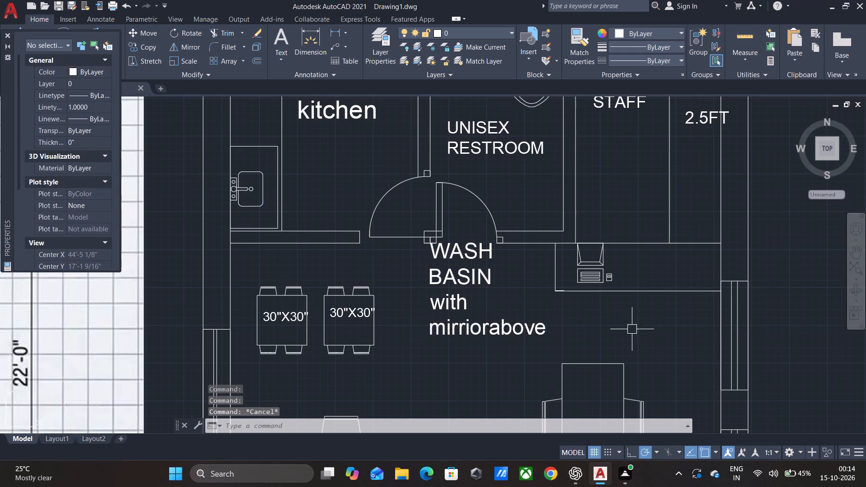
Set the text height of the tiny cash counter and POS label beneath the counter to 5".
{"action": "middle_click_drag", "start_coordinate": [631, 329], "coordinate": [528, 309]}
{"action": "scroll", "coordinate": [461, 275], "scroll_direction": "up", "scroll_amount": 3}
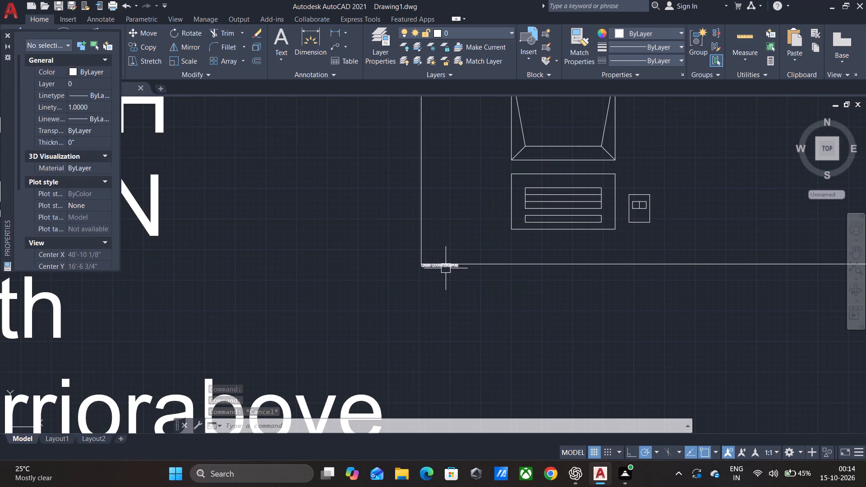
{"action": "left_click", "coordinate": [446, 268]}
{"action": "left_click", "coordinate": [91, 263]}
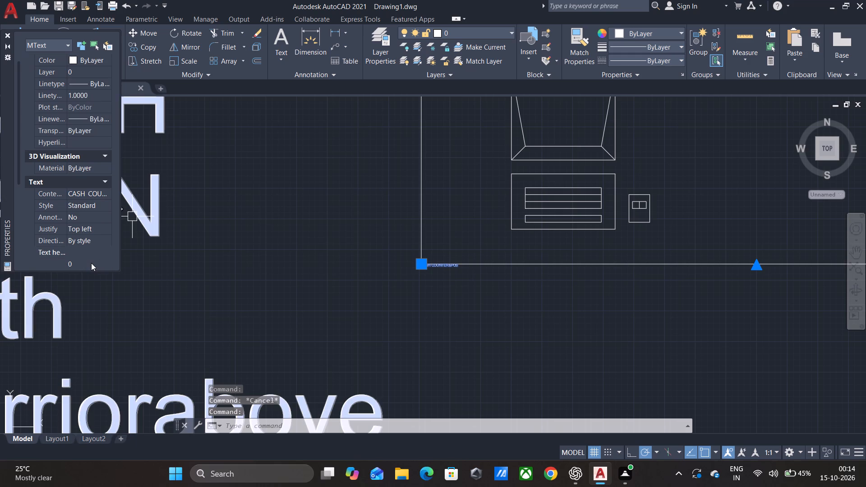
{"action": "key", "text": "BackSpace"}
{"action": "key", "text": "5"}
{"action": "key", "text": "Return"}
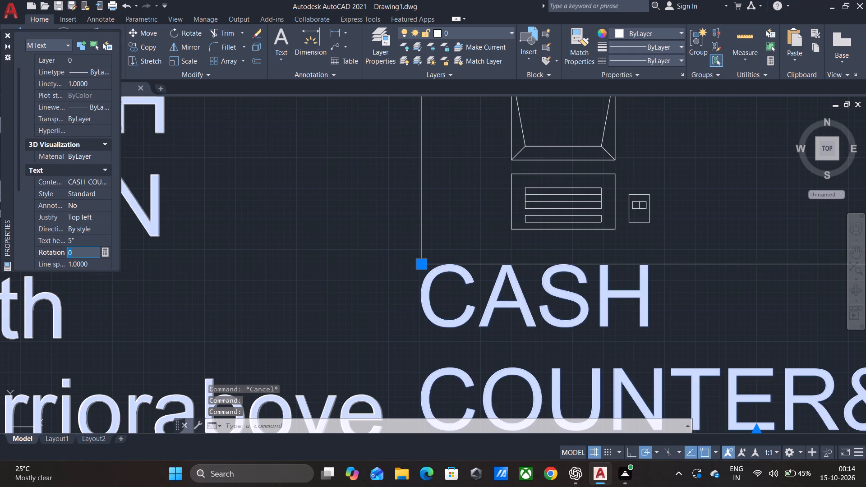
{"action": "scroll", "coordinate": [237, 265], "scroll_direction": "down", "scroll_amount": 2}
{"action": "key", "text": "Escape"}
{"action": "scroll", "coordinate": [296, 296], "scroll_direction": "down", "scroll_amount": 2}
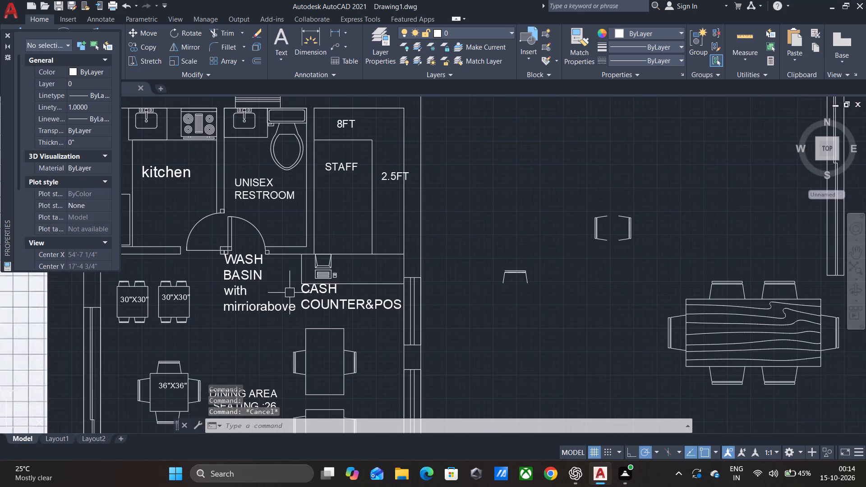
Close the Properties palette.
{"action": "middle_click_drag", "start_coordinate": [290, 293], "coordinate": [322, 272]}
{"action": "scroll", "coordinate": [322, 272], "scroll_direction": "down", "scroll_amount": 2}
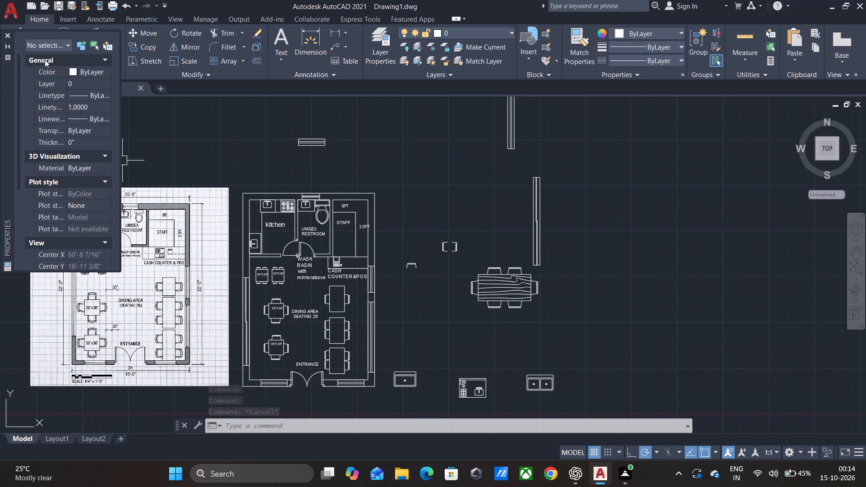
{"action": "left_click", "coordinate": [7, 37]}
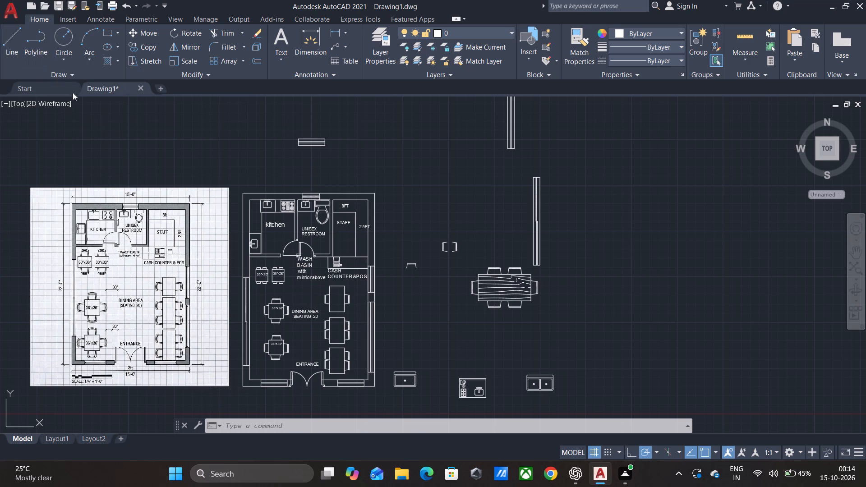
Move the spare window symbol from above the floor plan to the empty area beyond the other spare blocks.
{"action": "middle_click_drag", "start_coordinate": [129, 138], "coordinate": [148, 122]}
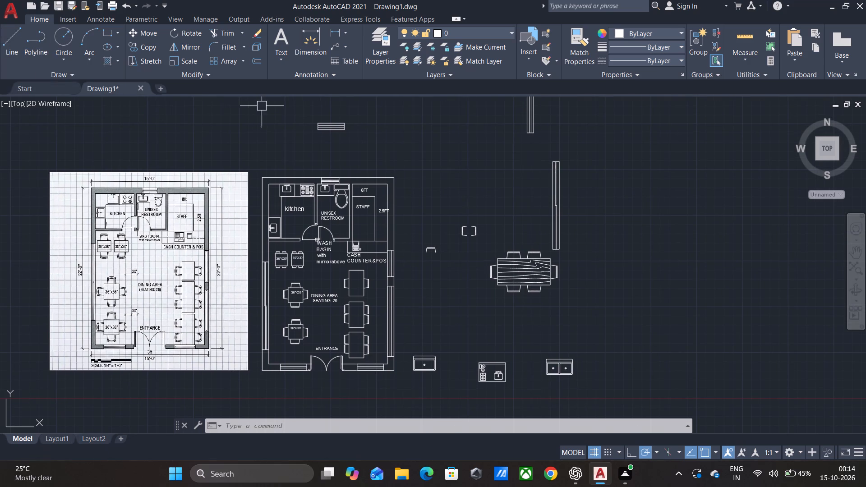
{"action": "left_click_drag", "start_coordinate": [267, 108], "coordinate": [288, 118]}
{"action": "left_click", "coordinate": [392, 149]}
{"action": "key", "text": "m"}
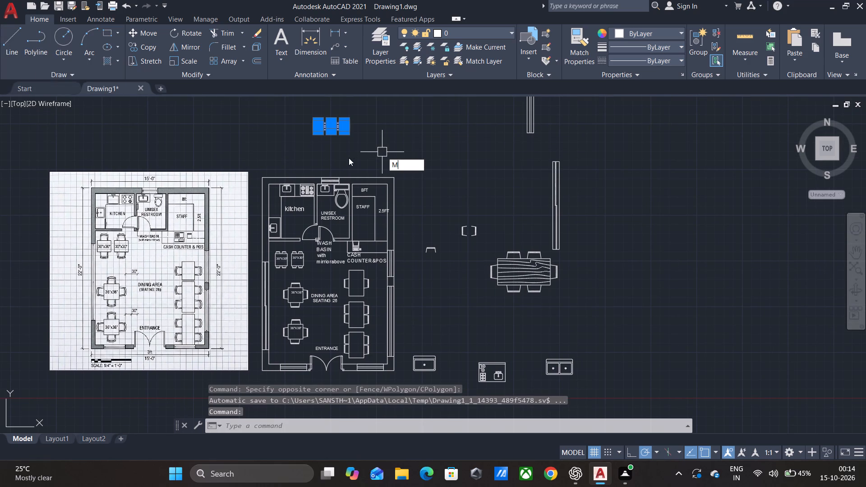
{"action": "left_click", "coordinate": [414, 177]}
{"action": "left_click", "coordinate": [333, 124]}
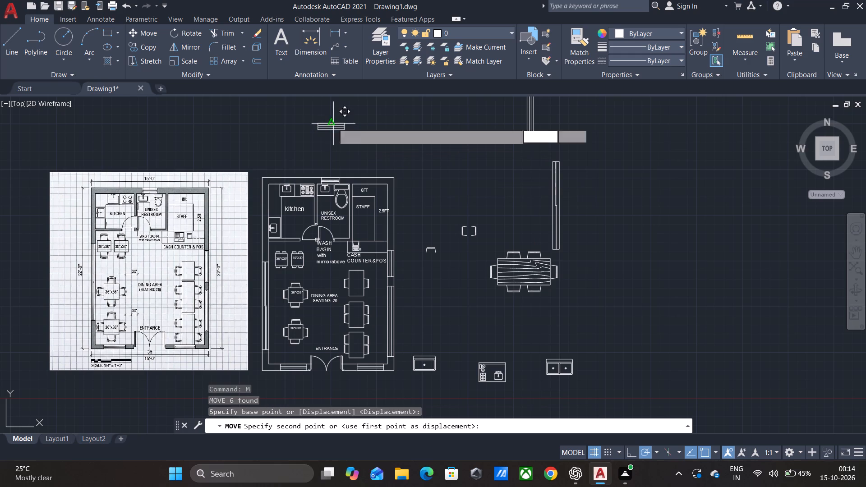
{"action": "left_click", "coordinate": [626, 136]}
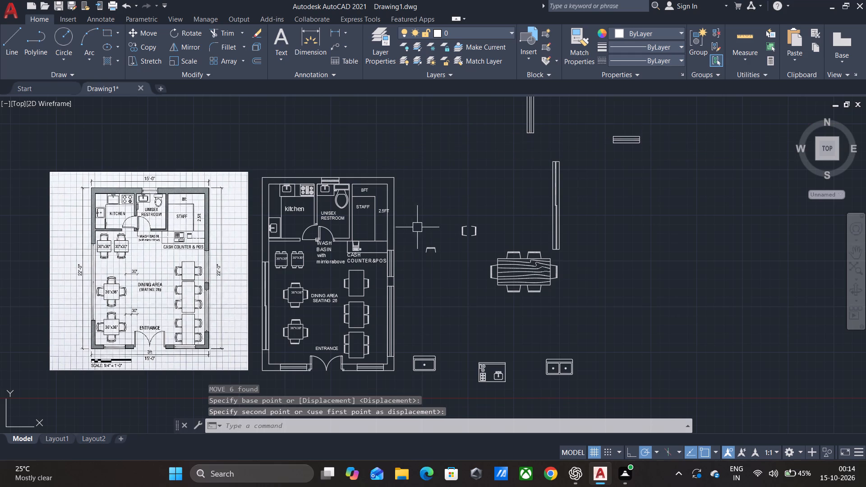
Move the spare chair and single-basin sink from beside the floor plan to the empty area beyond the wooden dining table.
{"action": "left_click", "coordinate": [417, 227]}
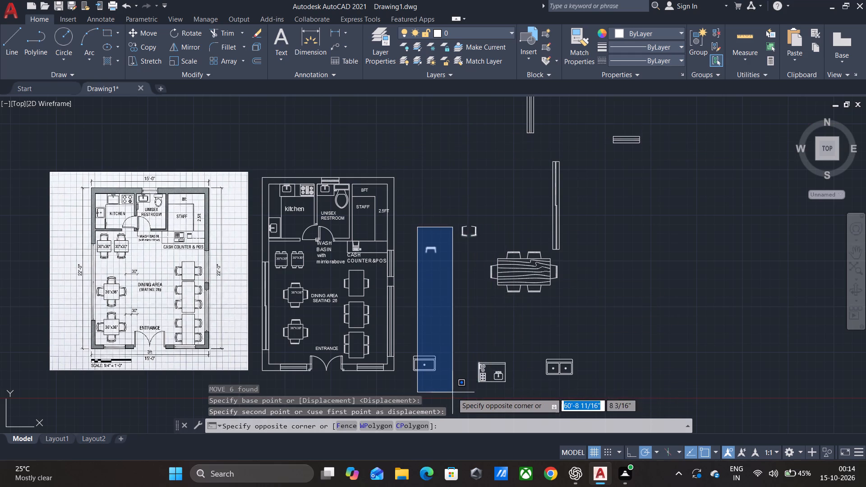
{"action": "left_click", "coordinate": [433, 386]}
{"action": "left_click", "coordinate": [456, 385]}
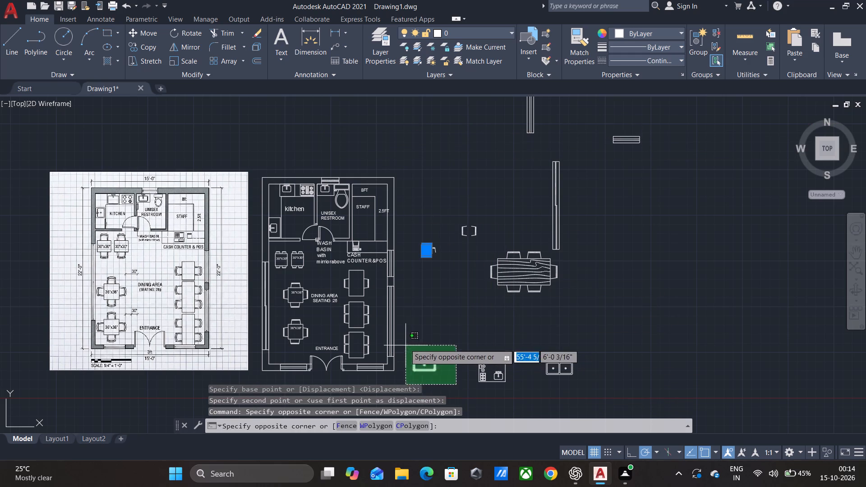
{"action": "left_click", "coordinate": [405, 344]}
{"action": "scroll", "coordinate": [447, 276], "scroll_direction": "up", "scroll_amount": 3}
{"action": "left_click_drag", "start_coordinate": [440, 247], "coordinate": [433, 239]}
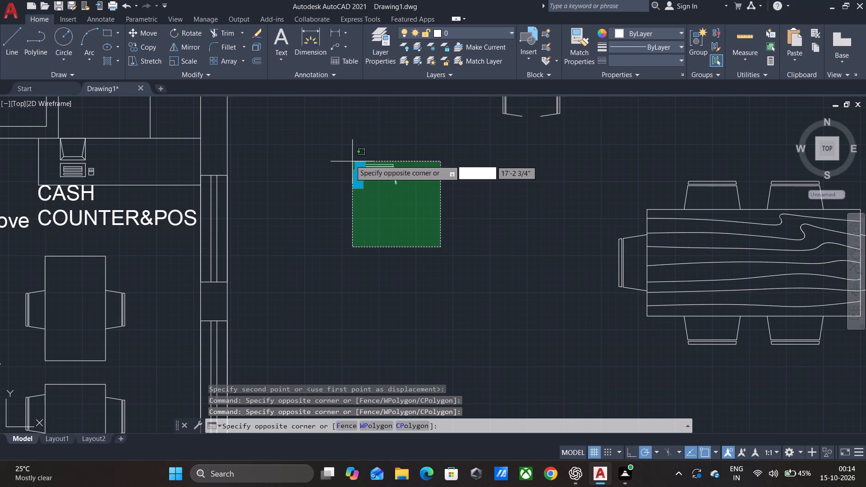
{"action": "left_click", "coordinate": [341, 153]}
{"action": "scroll", "coordinate": [342, 153], "scroll_direction": "down", "scroll_amount": 2}
{"action": "key", "text": "m"}
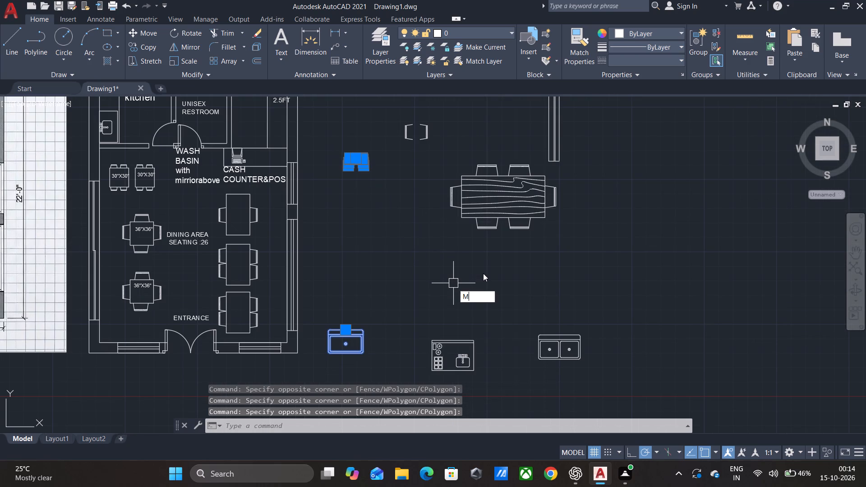
{"action": "left_click", "coordinate": [486, 306]}
{"action": "left_click_drag", "start_coordinate": [360, 350], "coordinate": [367, 350]}
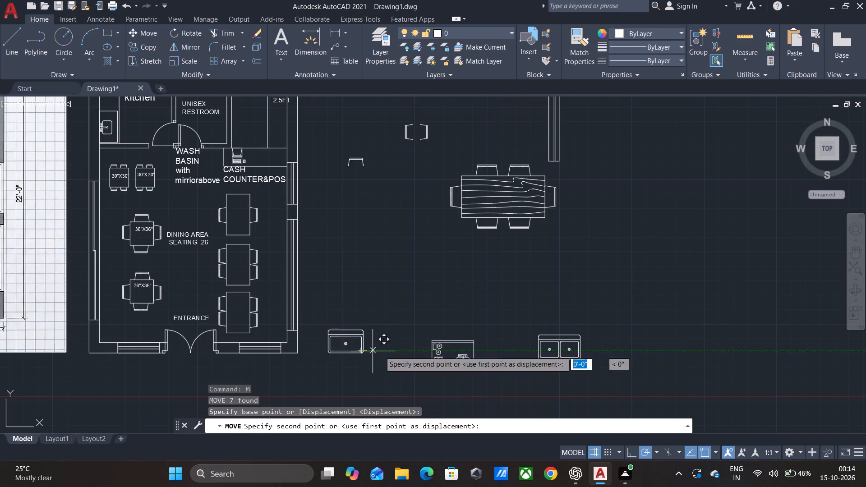
{"action": "left_click", "coordinate": [735, 253]}
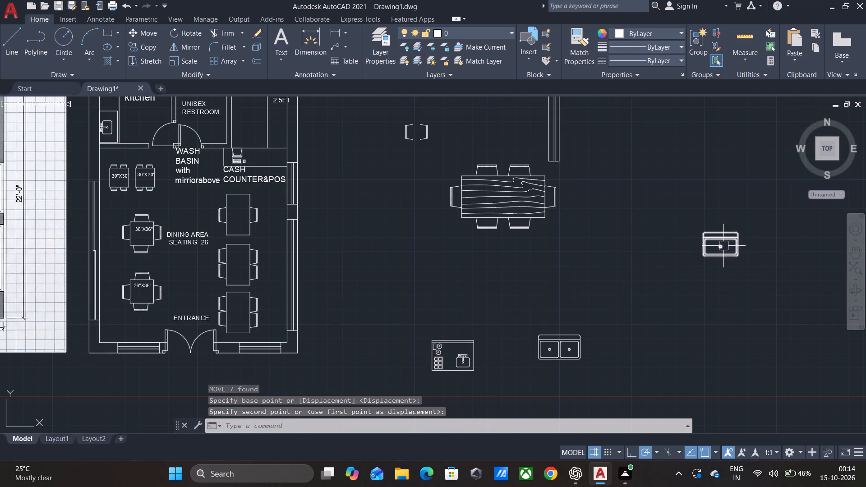
{"action": "key", "text": "Escape"}
Dimension the full length of the floor plan's right-hand outer wall, placing the dimension line just outside the wall.
{"action": "scroll", "coordinate": [709, 249], "scroll_direction": "down", "scroll_amount": 2}
{"action": "scroll", "coordinate": [537, 248], "scroll_direction": "up", "scroll_amount": 2}
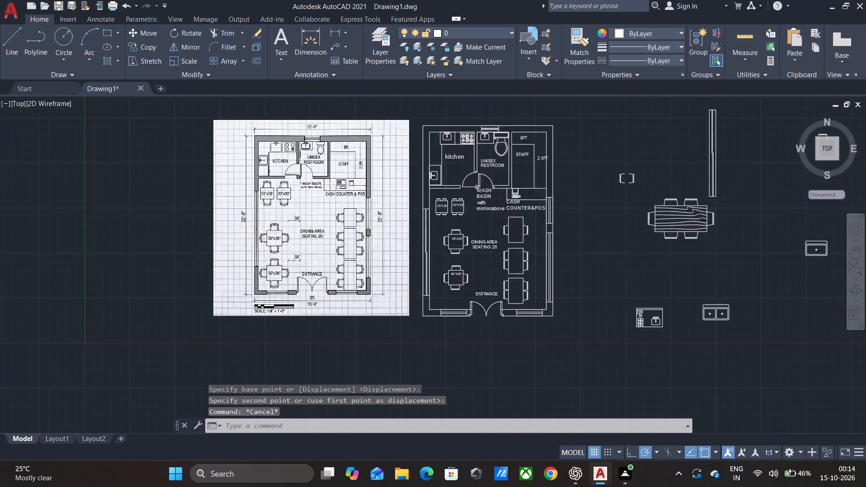
{"action": "middle_click_drag", "start_coordinate": [608, 247], "coordinate": [609, 285]}
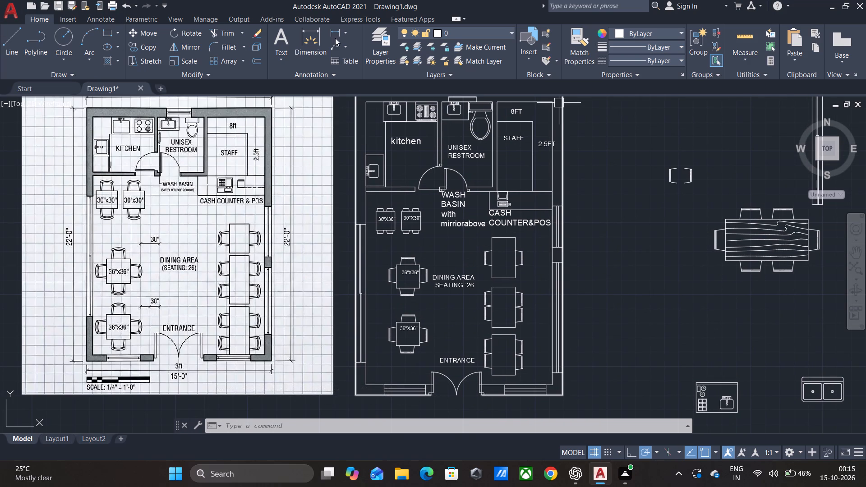
{"action": "left_click", "coordinate": [310, 37]}
{"action": "middle_click_drag", "start_coordinate": [621, 133], "coordinate": [595, 239]}
{"action": "middle_click_drag", "start_coordinate": [604, 185], "coordinate": [586, 291]}
{"action": "left_click_drag", "start_coordinate": [546, 201], "coordinate": [557, 204]}
{"action": "middle_click_drag", "start_coordinate": [583, 208], "coordinate": [572, 127]}
{"action": "middle_click_drag", "start_coordinate": [557, 306], "coordinate": [536, 177]}
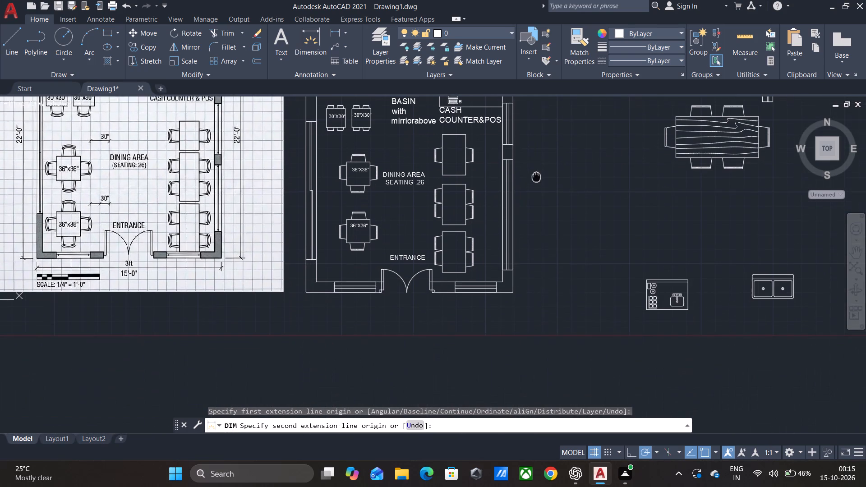
{"action": "middle_click_drag", "start_coordinate": [536, 177], "coordinate": [537, 174]}
{"action": "left_click_drag", "start_coordinate": [514, 289], "coordinate": [537, 288]}
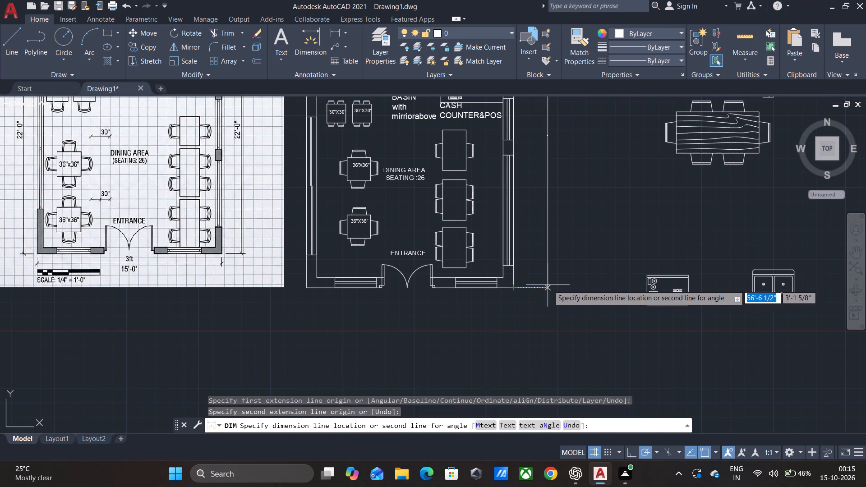
{"action": "left_click", "coordinate": [549, 285]}
Modify the Standard dimension style so its linear dimensions use the Architectural unit format.
{"action": "scroll", "coordinate": [556, 129], "scroll_direction": "up", "scroll_amount": 5}
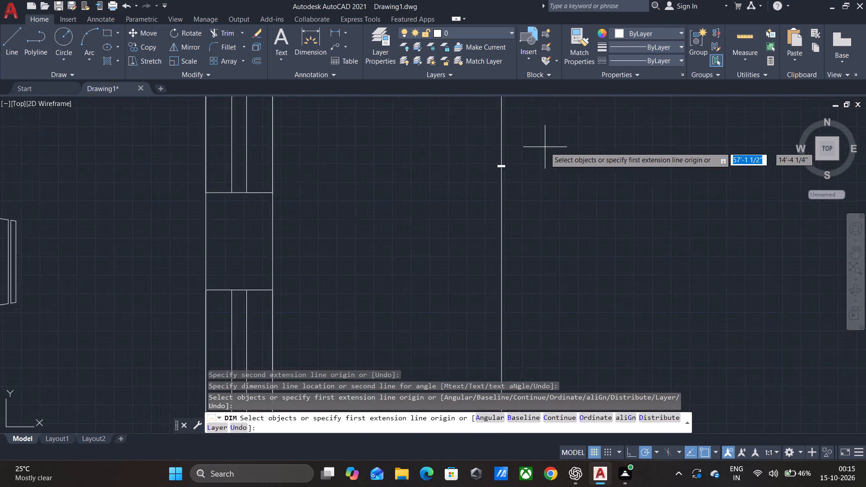
{"action": "scroll", "coordinate": [545, 147], "scroll_direction": "up", "scroll_amount": 2}
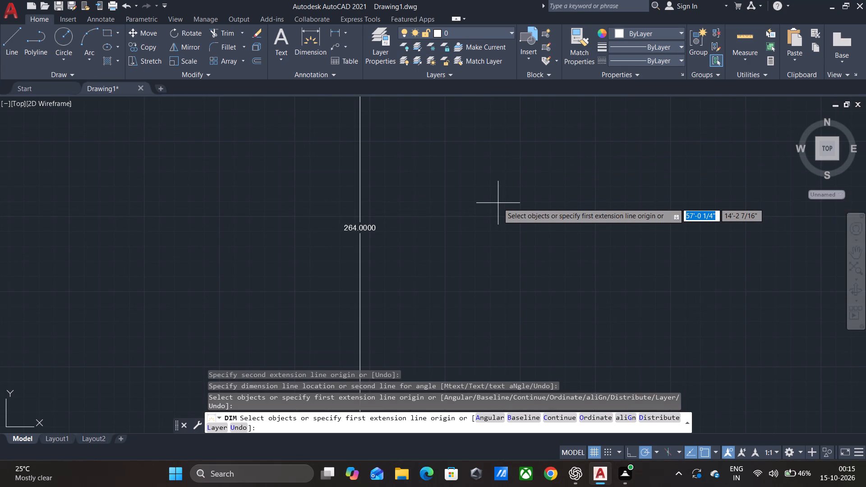
{"action": "key", "text": "d"}
{"action": "key", "text": "BackSpace"}
{"action": "key", "text": "BackSpace"}
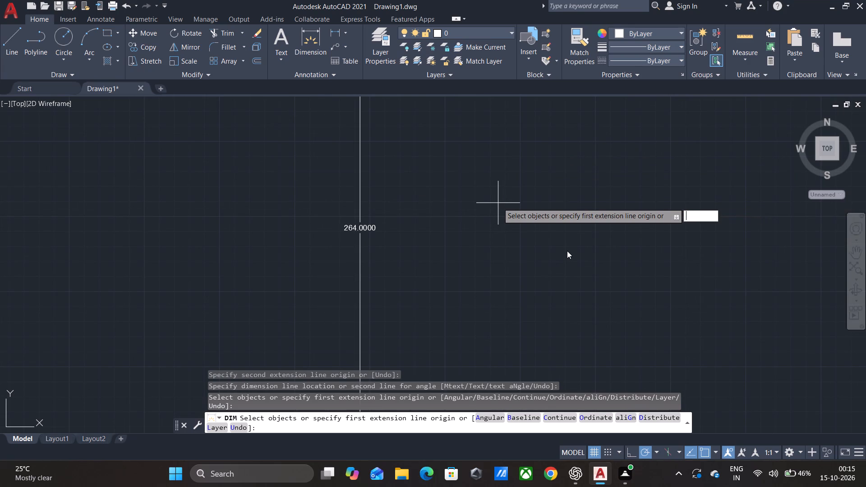
{"action": "key", "text": "Escape"}
{"action": "key", "text": "d"}
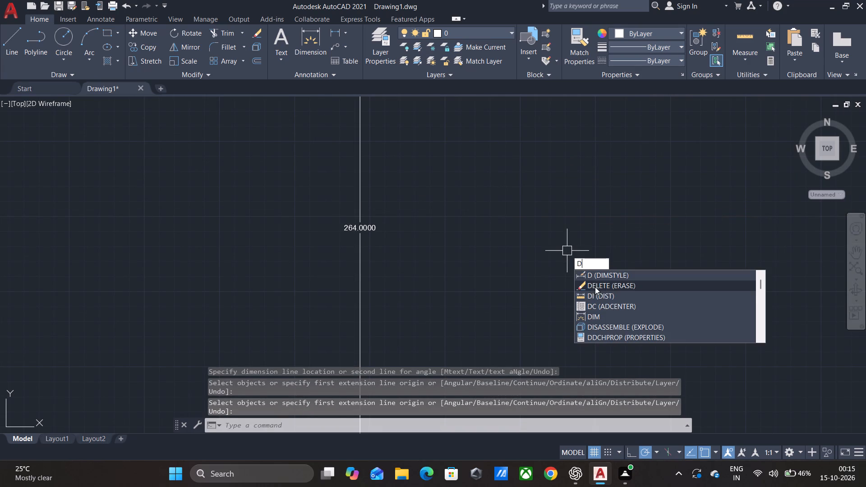
{"action": "left_click", "coordinate": [601, 276]}
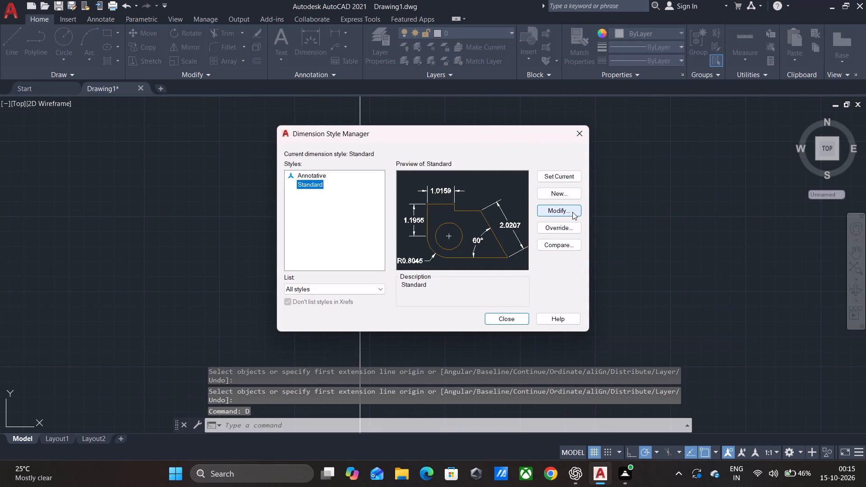
{"action": "left_click", "coordinate": [572, 212]}
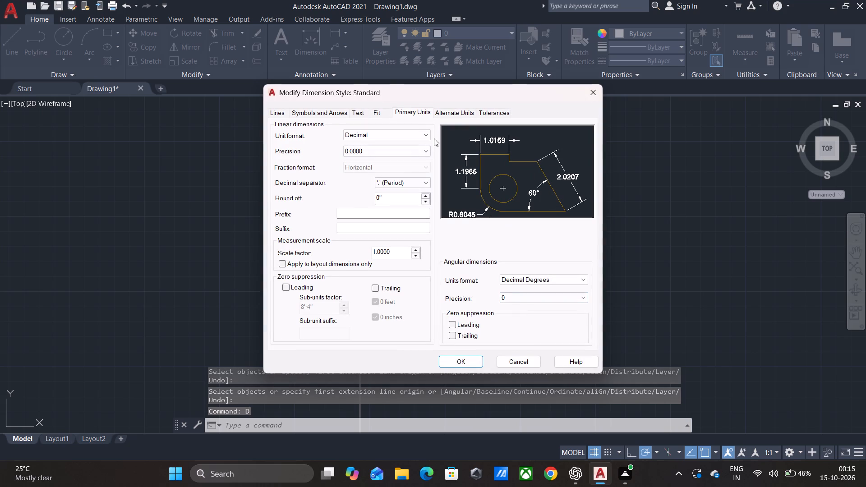
{"action": "left_click", "coordinate": [390, 134]}
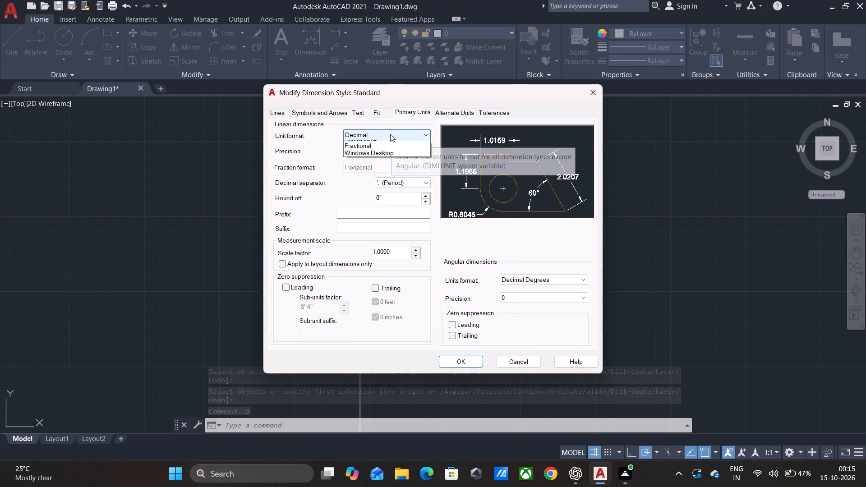
{"action": "left_click", "coordinate": [374, 165]}
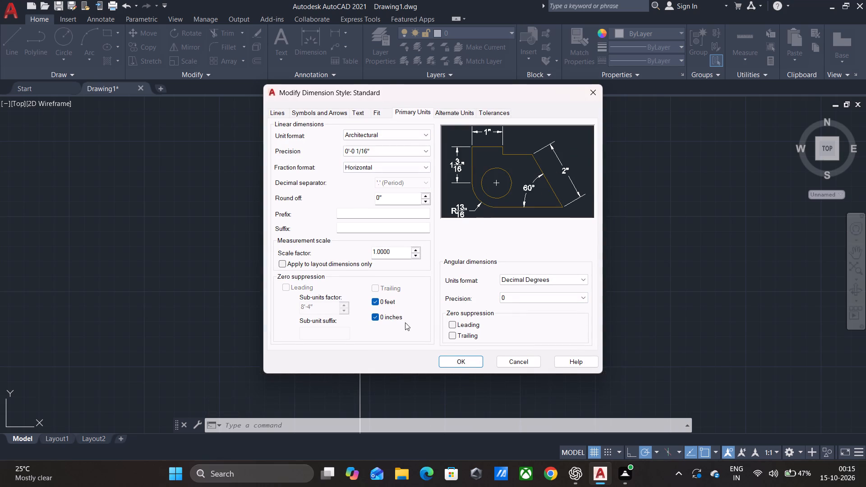
{"action": "left_click", "coordinate": [458, 363]}
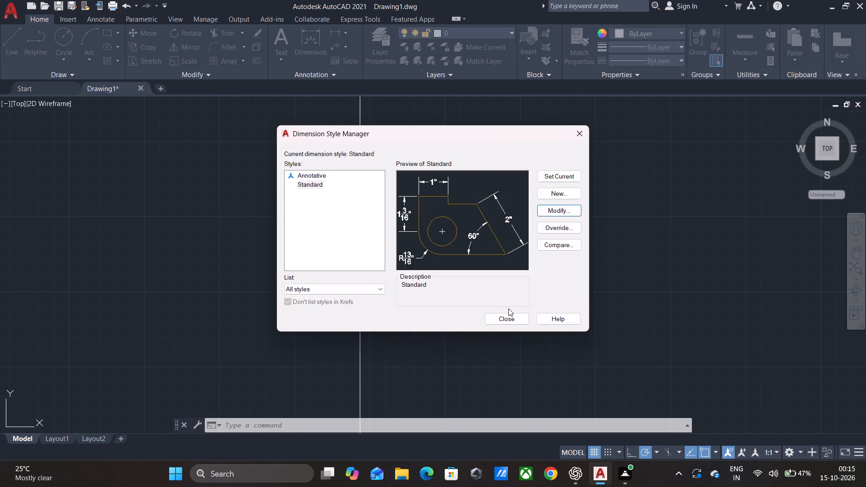
{"action": "left_click", "coordinate": [505, 316]}
Set the arrow size of the vertical overall dimension beside the floor plan to 8".
{"action": "scroll", "coordinate": [438, 248], "scroll_direction": "down", "scroll_amount": 3}
{"action": "left_click", "coordinate": [438, 248]}
{"action": "left_click", "coordinate": [405, 242]}
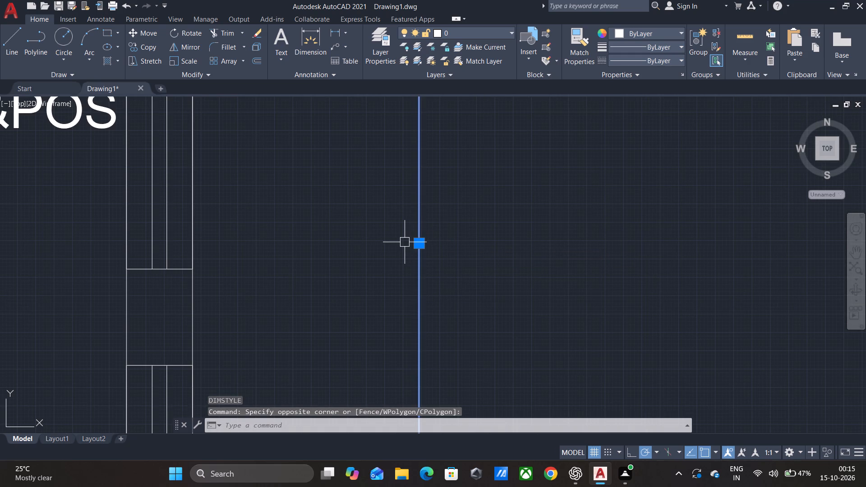
{"action": "key", "text": "ctrl+1"}
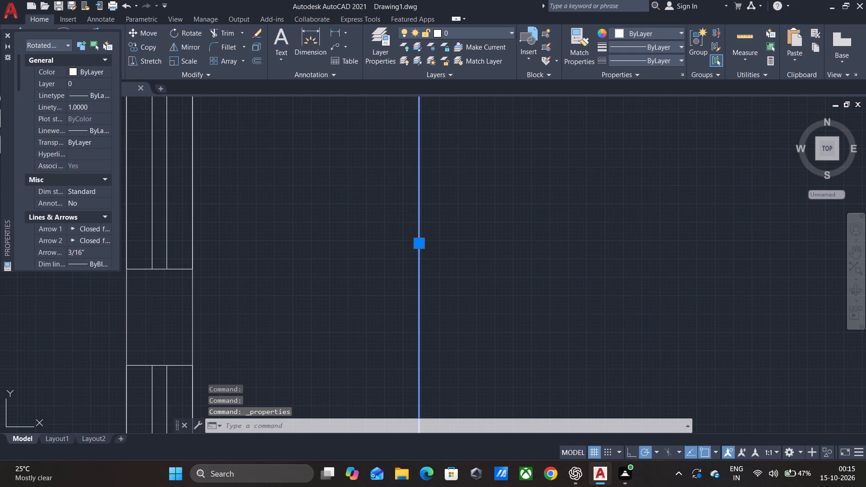
{"action": "left_click", "coordinate": [86, 253]}
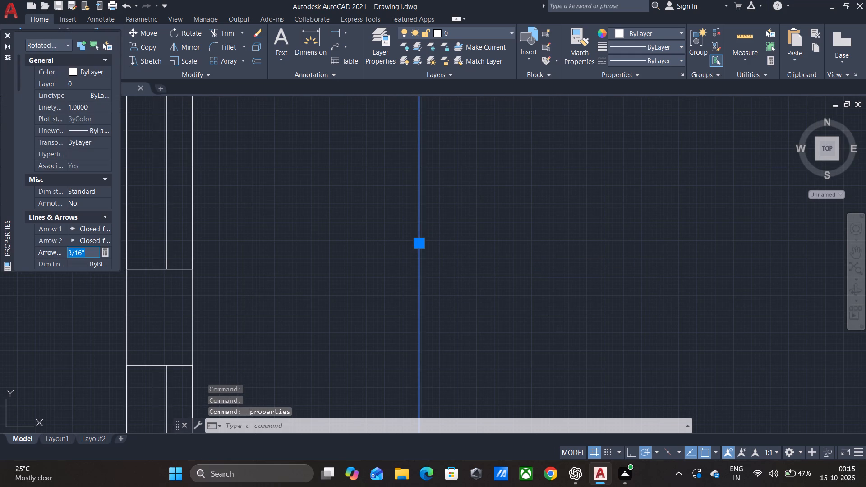
{"action": "key", "text": "BackSpace"}
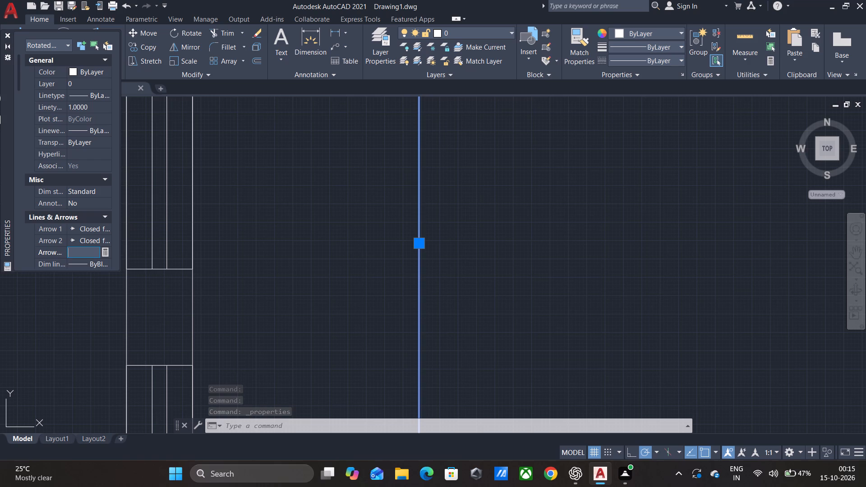
{"action": "key", "text": "8"}
{"action": "key", "text": "Return"}
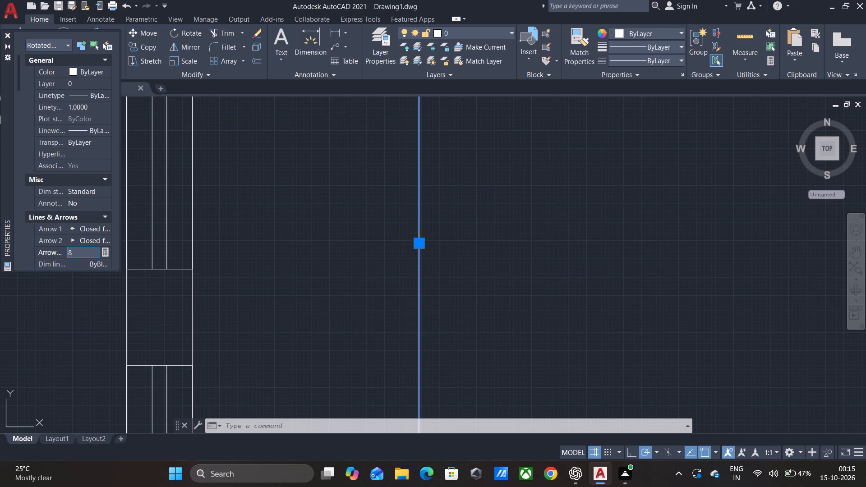
{"action": "scroll", "coordinate": [169, 232], "scroll_direction": "down", "scroll_amount": 2}
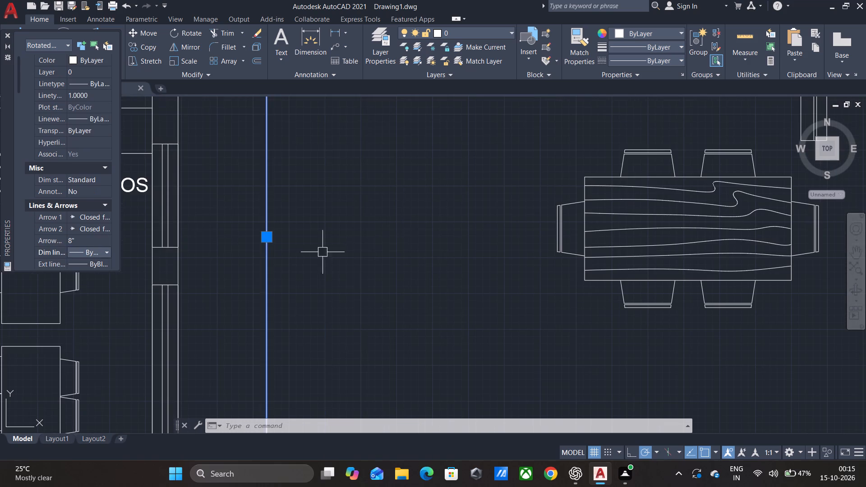
{"action": "key", "text": "Escape"}
Set the text height of the vertical overall dimension beside the floor plan to 8".
{"action": "left_click", "coordinate": [286, 238]}
{"action": "left_click", "coordinate": [251, 234]}
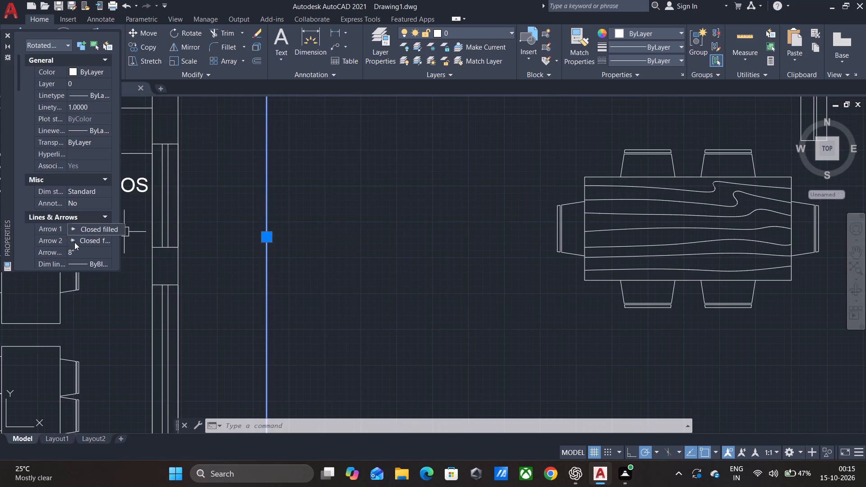
{"action": "scroll", "coordinate": [80, 243], "scroll_direction": "down", "scroll_amount": 2}
{"action": "scroll", "coordinate": [277, 187], "scroll_direction": "down", "scroll_amount": 4}
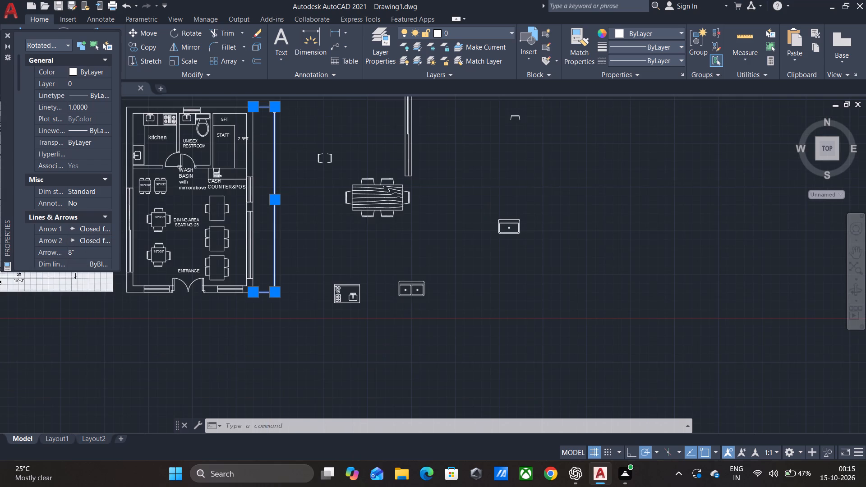
{"action": "key", "text": "Escape"}
{"action": "left_click", "coordinate": [276, 211]}
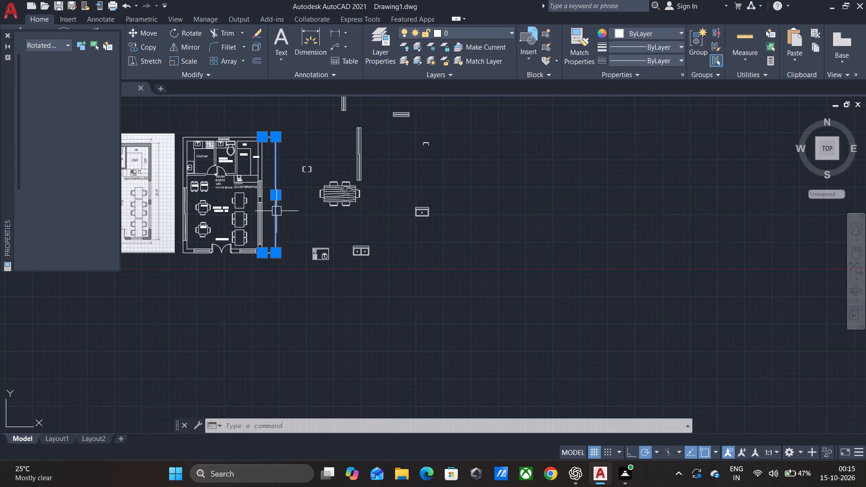
{"action": "scroll", "coordinate": [101, 211], "scroll_direction": "down", "scroll_amount": 3}
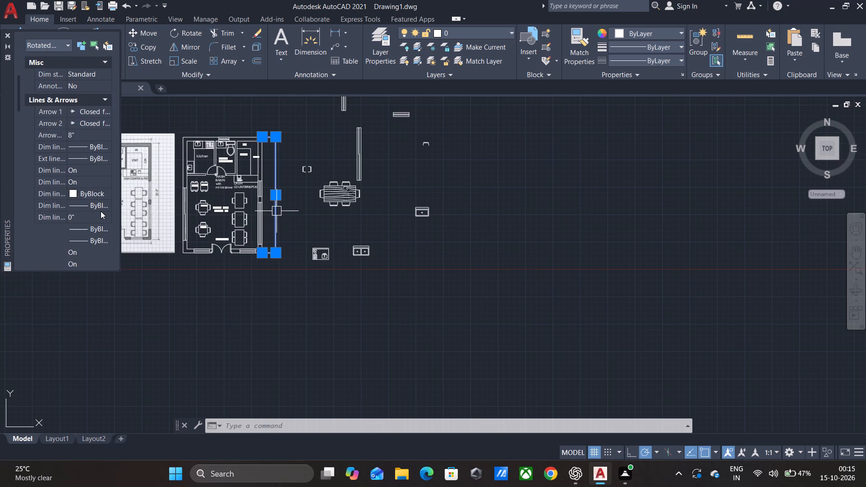
{"action": "scroll", "coordinate": [101, 211], "scroll_direction": "down", "scroll_amount": 3}
{"action": "left_click", "coordinate": [91, 213]}
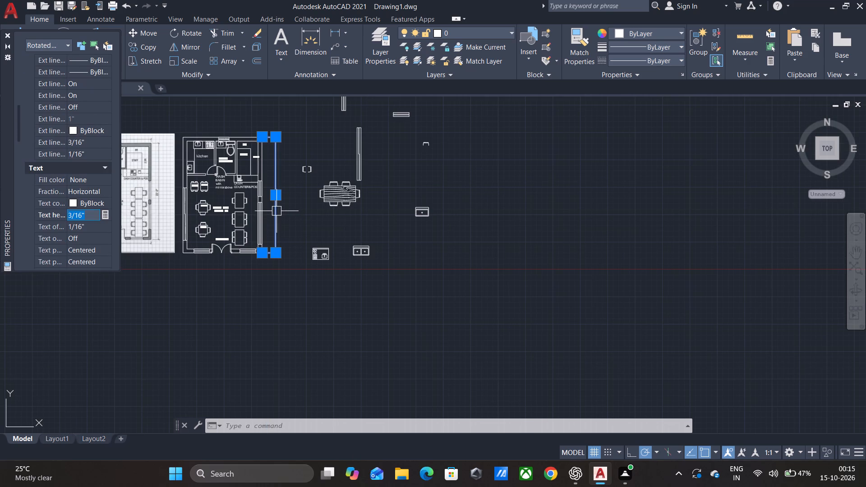
{"action": "key", "text": "BackSpace"}
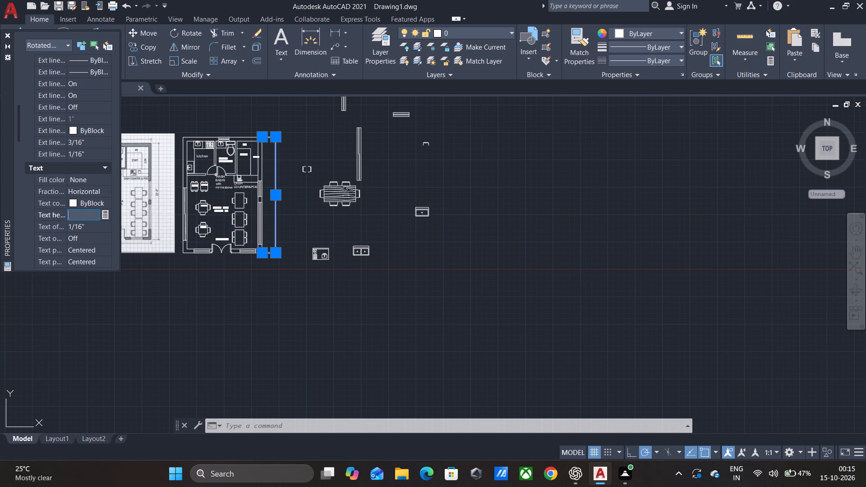
{"action": "key", "text": "8"}
{"action": "key", "text": "Return"}
{"action": "key", "text": "Escape"}
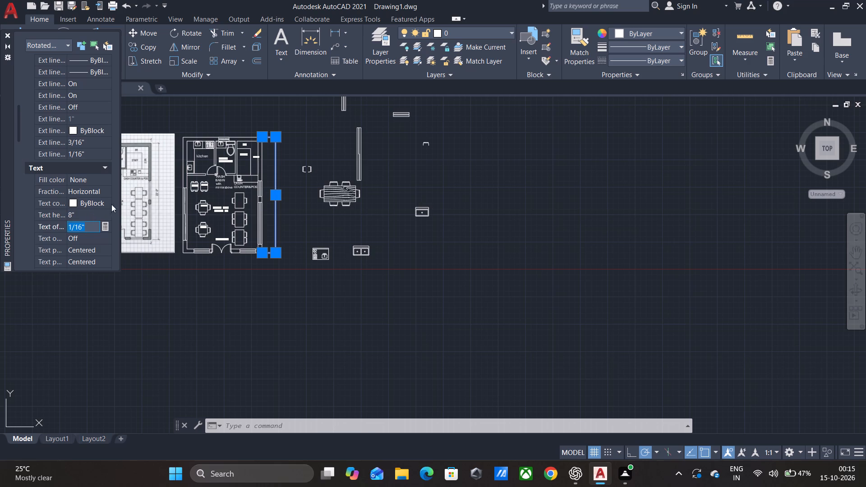
{"action": "key", "text": "Escape"}
Dimension the overall width of the floor plan between its two top outer corners, placing the dimension line above the kitchen wall.
{"action": "scroll", "coordinate": [245, 140], "scroll_direction": "up", "scroll_amount": 1}
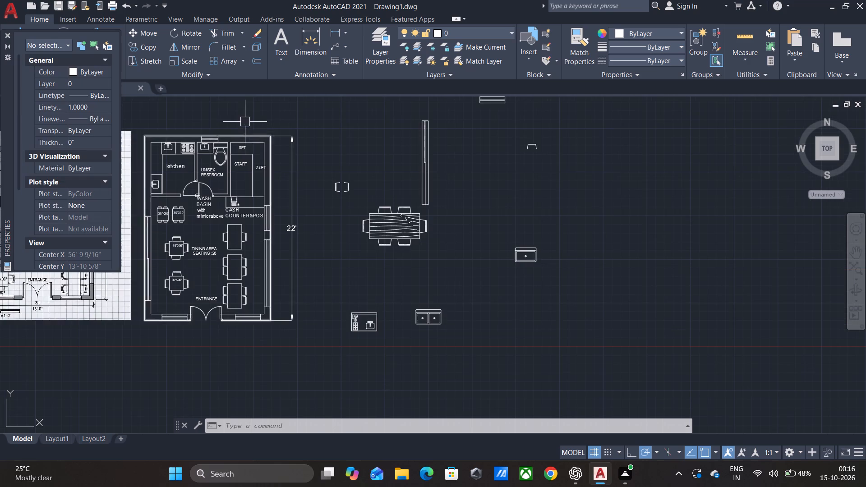
{"action": "middle_click_drag", "start_coordinate": [245, 122], "coordinate": [264, 144]}
{"action": "left_click", "coordinate": [304, 42]}
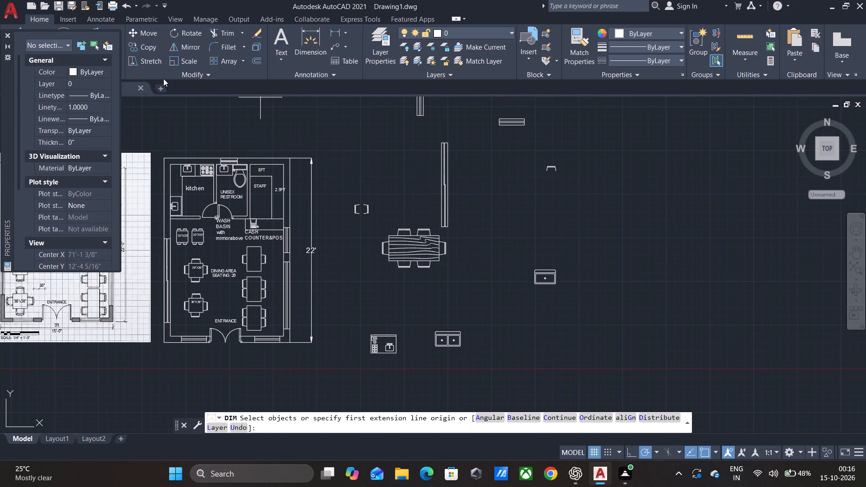
{"action": "left_click", "coordinate": [161, 156]}
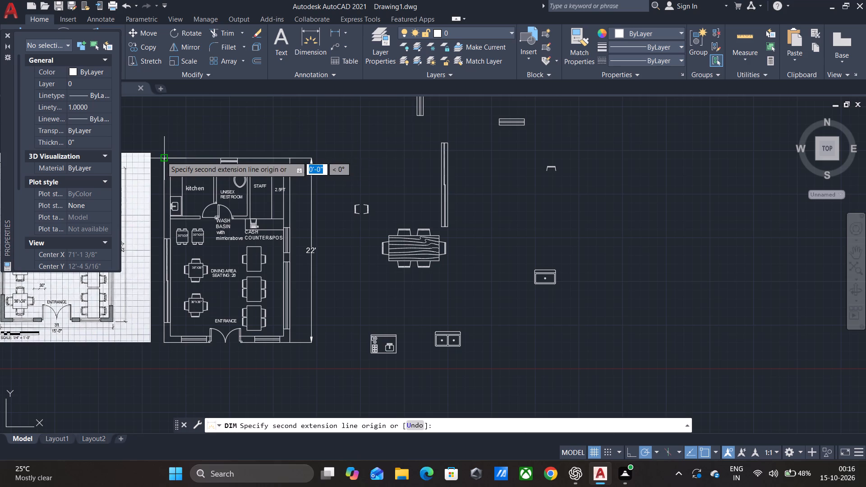
{"action": "left_click", "coordinate": [290, 157]}
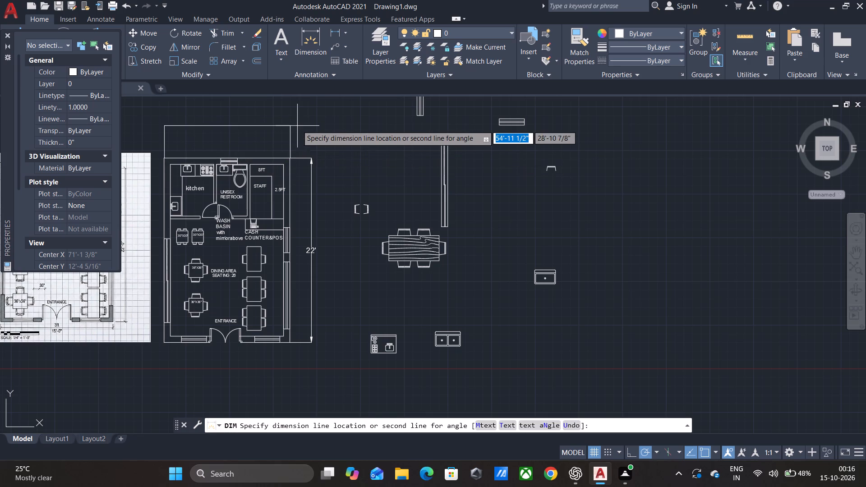
{"action": "left_click", "coordinate": [291, 137]}
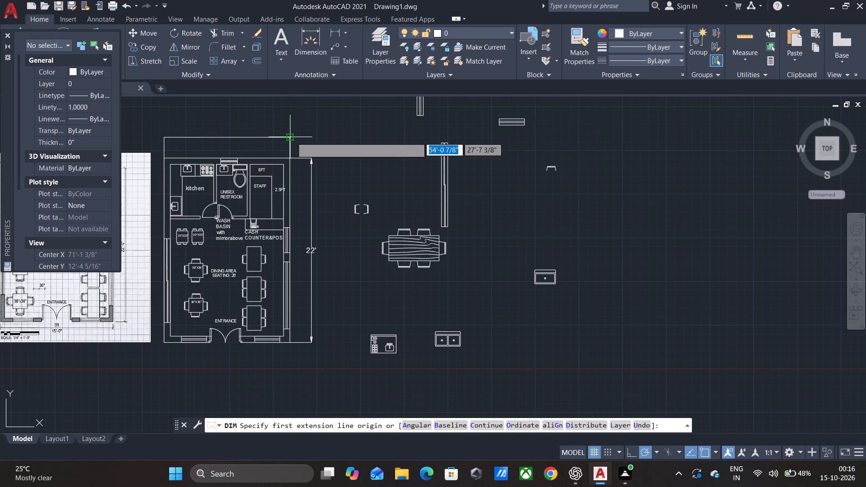
{"action": "left_click", "coordinate": [235, 136]}
{"action": "key", "text": "Escape"}
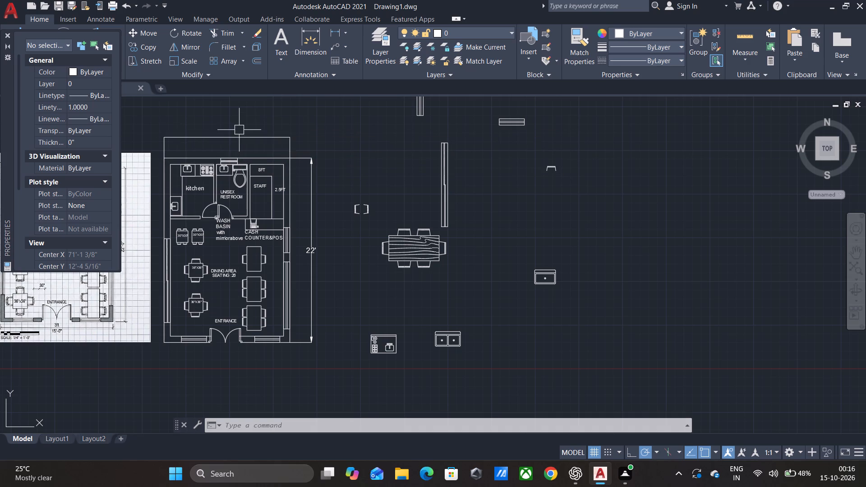
Set the arrow size of the horizontal overall dimension above the floor plan to 8".
{"action": "left_click", "coordinate": [223, 135]}
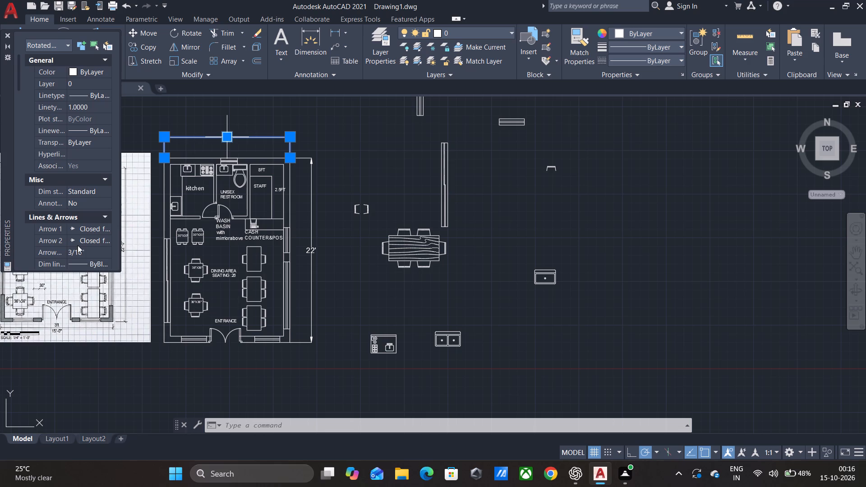
{"action": "left_click", "coordinate": [87, 248]}
{"action": "key", "text": "BackSpace"}
{"action": "key", "text": "8"}
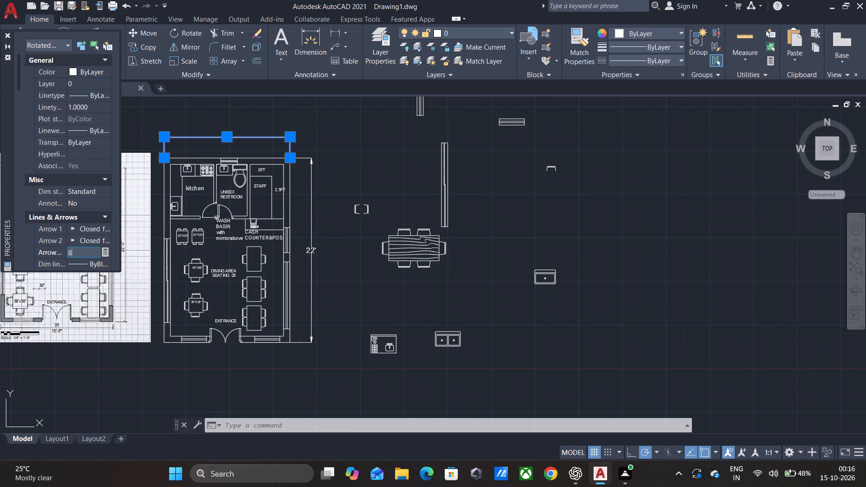
{"action": "key", "text": "Return"}
{"action": "scroll", "coordinate": [96, 246], "scroll_direction": "down", "scroll_amount": 2}
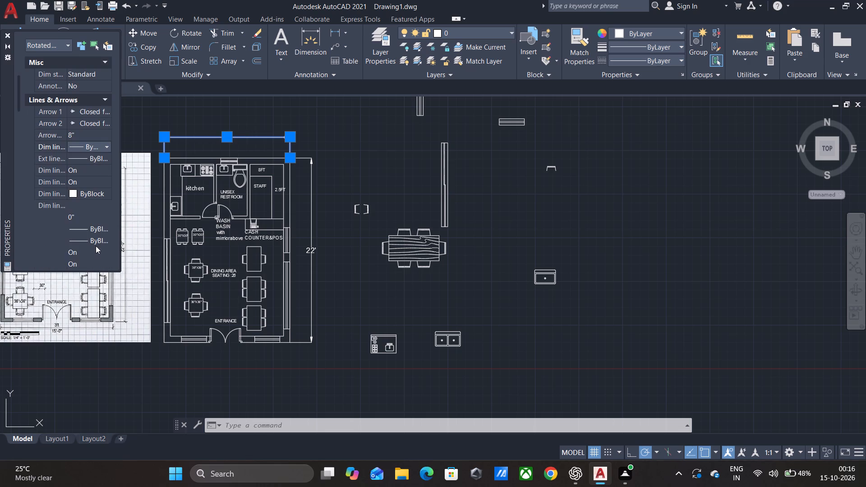
Set the text height of the horizontal overall dimension above the floor plan to 8".
{"action": "scroll", "coordinate": [101, 244], "scroll_direction": "down", "scroll_amount": 2}
{"action": "scroll", "coordinate": [60, 208], "scroll_direction": "down", "scroll_amount": 4}
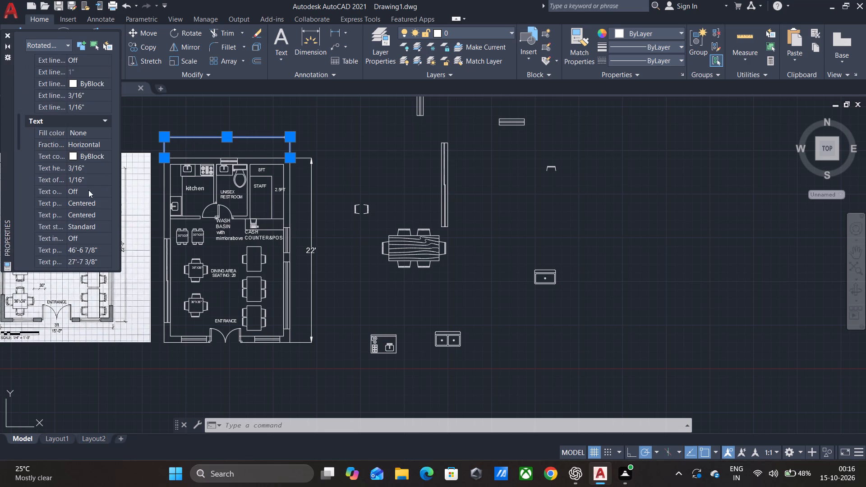
{"action": "left_click", "coordinate": [87, 165]}
{"action": "key", "text": "BackSpace"}
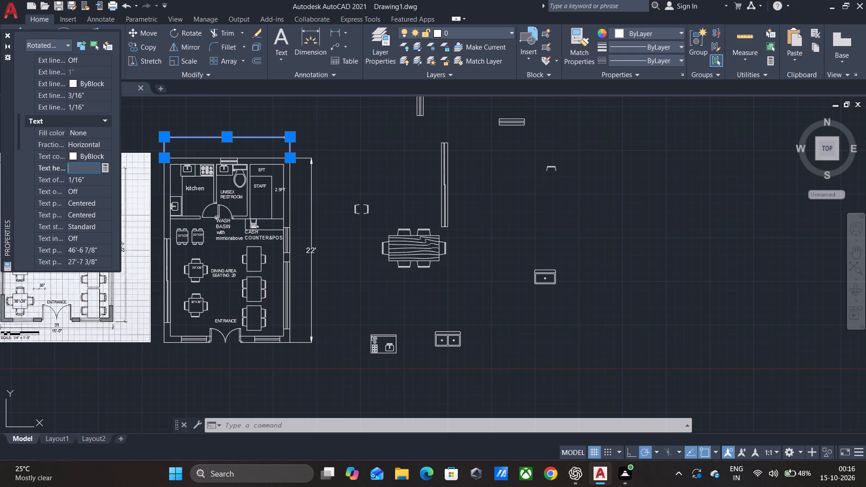
{"action": "key", "text": "8"}
{"action": "key", "text": "Return"}
{"action": "key", "text": "Escape"}
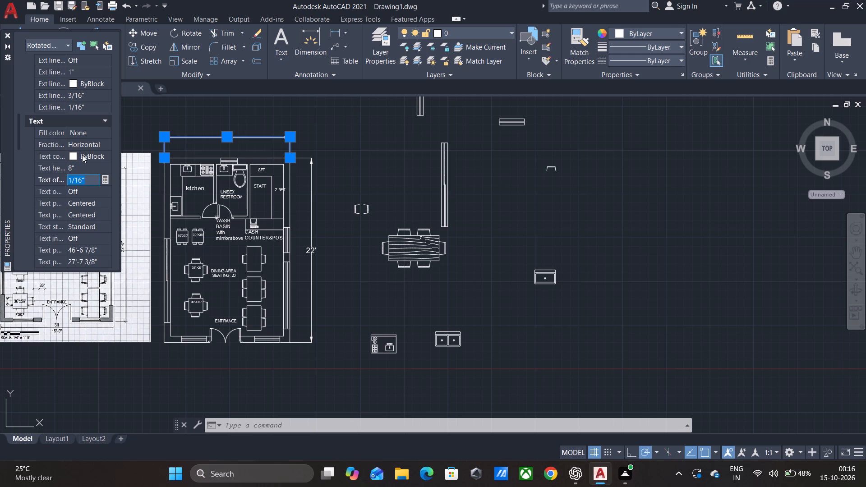
{"action": "key", "text": "Escape"}
Compare the drafted floor plan's dimensions, labels and furniture with the reference image.
{"action": "scroll", "coordinate": [249, 118], "scroll_direction": "down", "scroll_amount": 1}
{"action": "middle_click_drag", "start_coordinate": [184, 115], "coordinate": [325, 147]}
{"action": "scroll", "coordinate": [309, 149], "scroll_direction": "up", "scroll_amount": 1}
{"action": "middle_click_drag", "start_coordinate": [309, 149], "coordinate": [305, 138]}
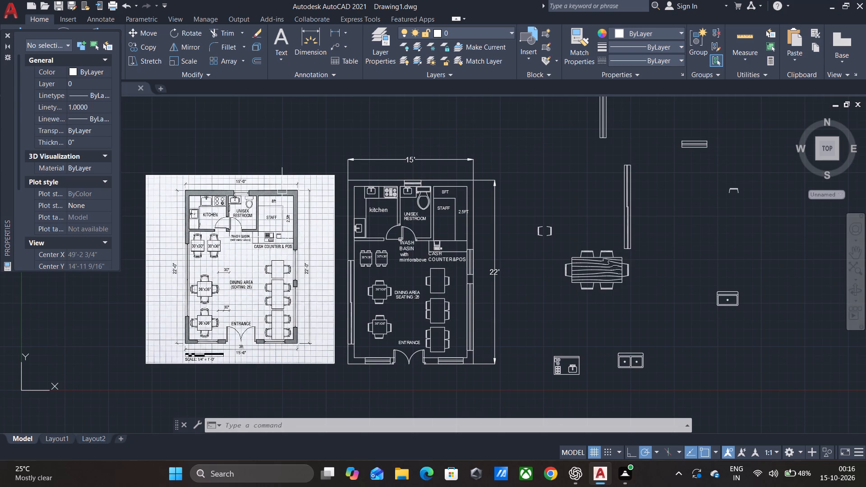
{"action": "middle_click_drag", "start_coordinate": [293, 165], "coordinate": [287, 136]}
{"action": "scroll", "coordinate": [184, 301], "scroll_direction": "up", "scroll_amount": 2}
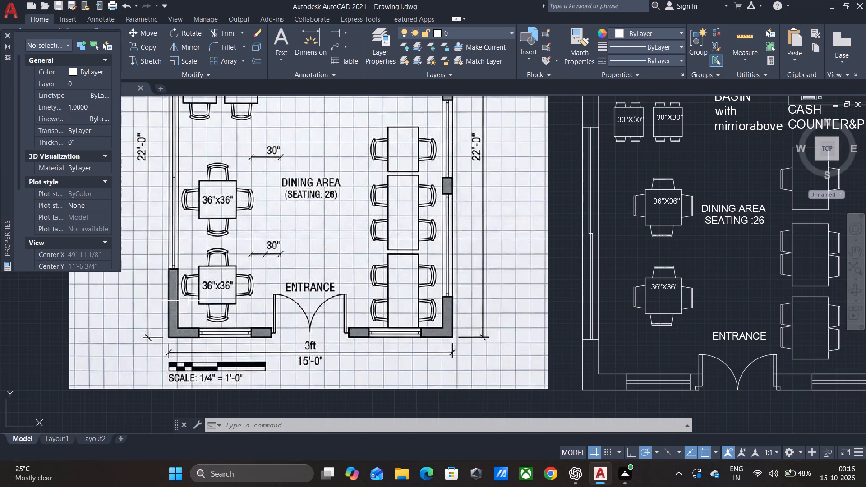
{"action": "scroll", "coordinate": [184, 301], "scroll_direction": "down", "scroll_amount": 1}
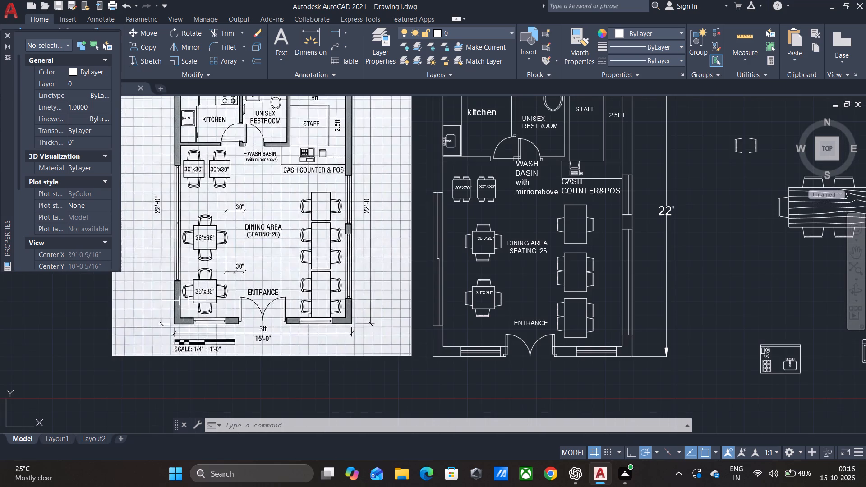
{"action": "scroll", "coordinate": [721, 214], "scroll_direction": "down", "scroll_amount": 2}
{"action": "middle_click_drag", "start_coordinate": [721, 214], "coordinate": [617, 225]}
{"action": "scroll", "coordinate": [604, 212], "scroll_direction": "up", "scroll_amount": 2}
{"action": "middle_click_drag", "start_coordinate": [604, 212], "coordinate": [585, 237]}
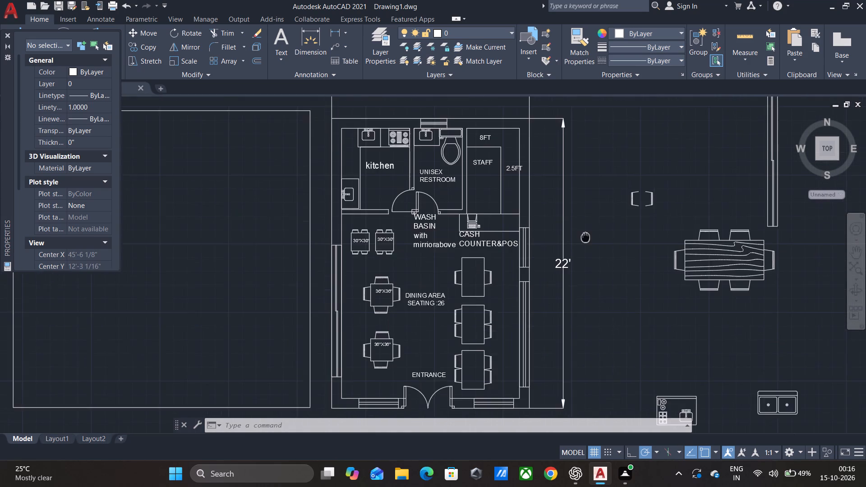
{"action": "middle_click_drag", "start_coordinate": [585, 237], "coordinate": [582, 240]}
{"action": "scroll", "coordinate": [582, 240], "scroll_direction": "down", "scroll_amount": 1}
{"action": "middle_click_drag", "start_coordinate": [610, 258], "coordinate": [590, 242]}
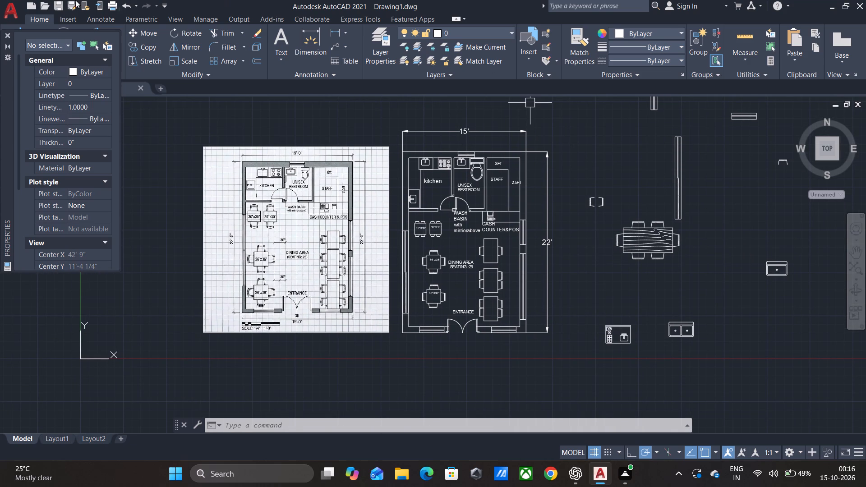
Close the Properties palette.
{"action": "left_click", "coordinate": [6, 33]}
Check the dining area, entrance and overall dimensions of the floor plan against the reference image.
{"action": "middle_click_drag", "start_coordinate": [363, 137], "coordinate": [271, 149]}
{"action": "middle_click_drag", "start_coordinate": [479, 128], "coordinate": [474, 139]}
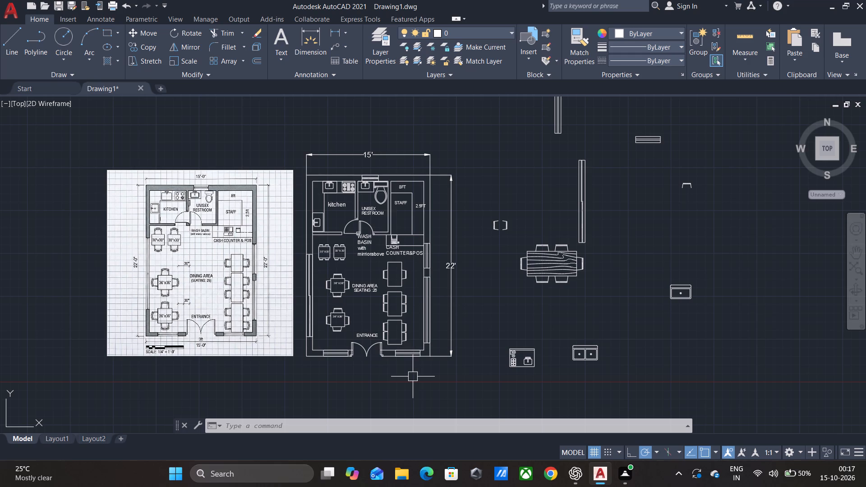
{"action": "middle_click_drag", "start_coordinate": [486, 318], "coordinate": [497, 293]}
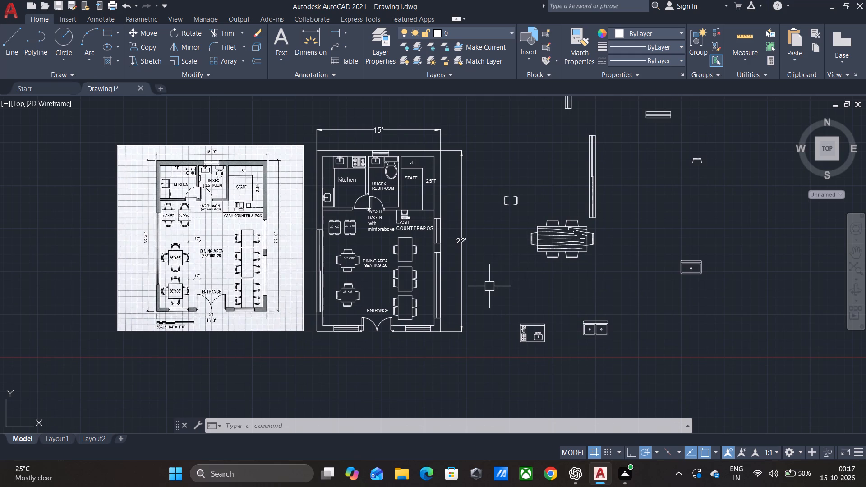
{"action": "scroll", "coordinate": [553, 188], "scroll_direction": "down", "scroll_amount": 1}
{"action": "scroll", "coordinate": [551, 198], "scroll_direction": "up", "scroll_amount": 2}
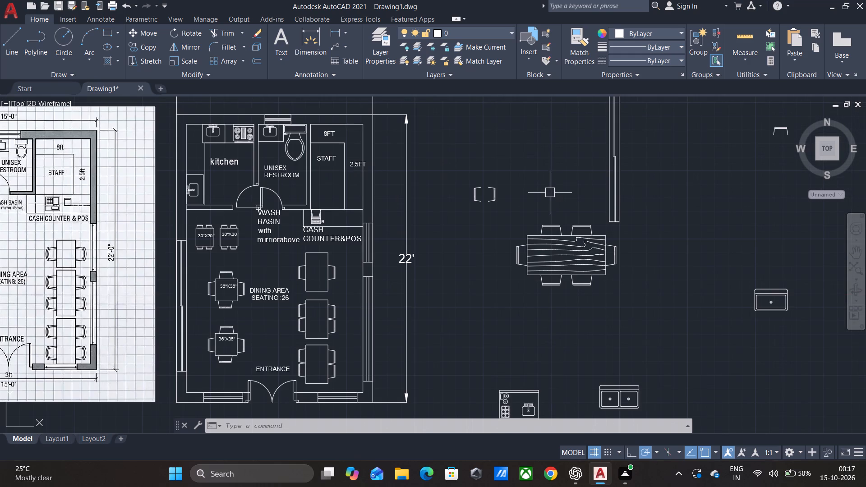
{"action": "middle_click_drag", "start_coordinate": [431, 165], "coordinate": [584, 87]}
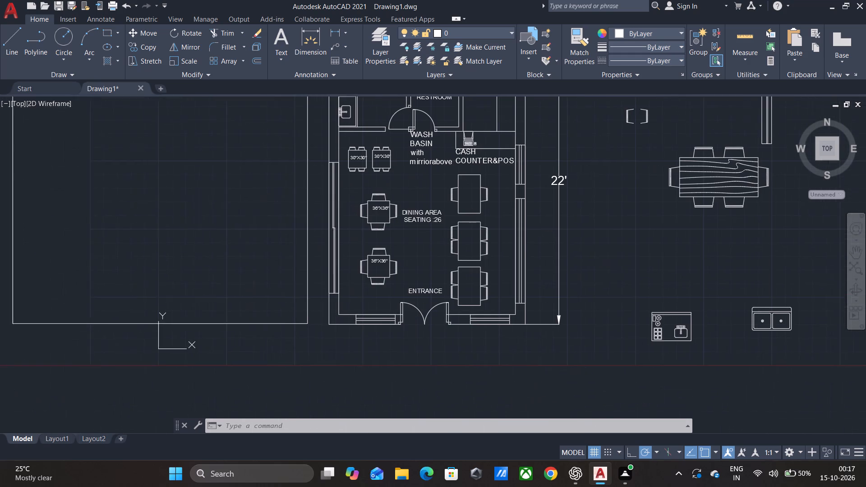
{"action": "middle_click_drag", "start_coordinate": [584, 87], "coordinate": [590, 109]}
{"action": "middle_click_drag", "start_coordinate": [592, 191], "coordinate": [593, 205]}
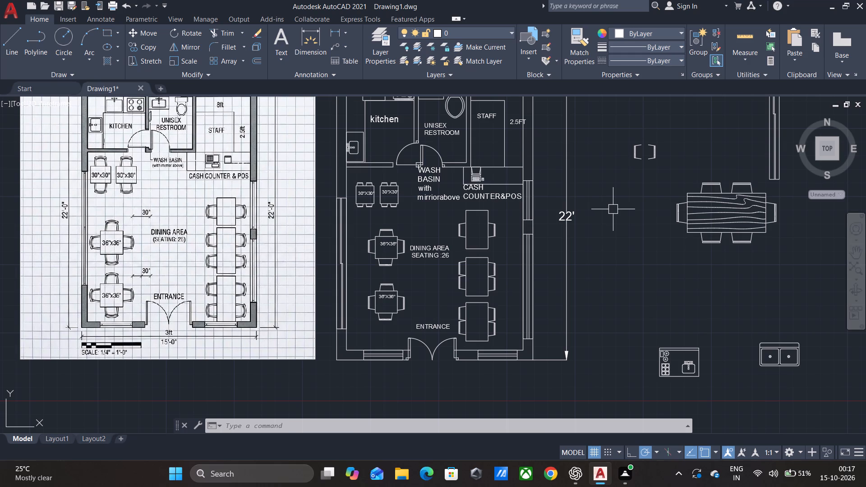
{"action": "scroll", "coordinate": [613, 209], "scroll_direction": "up", "scroll_amount": 1}
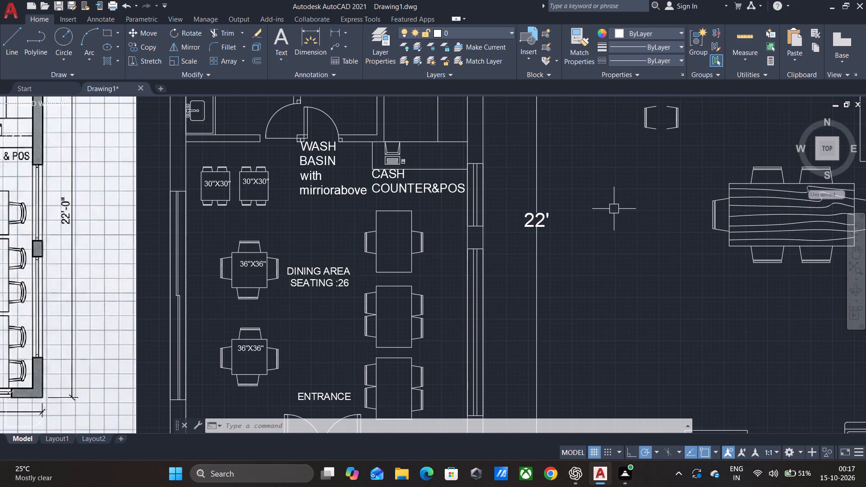
{"action": "scroll", "coordinate": [614, 209], "scroll_direction": "down", "scroll_amount": 1}
{"action": "scroll", "coordinate": [214, 175], "scroll_direction": "up", "scroll_amount": 2}
{"action": "scroll", "coordinate": [214, 175], "scroll_direction": "down", "scroll_amount": 2}
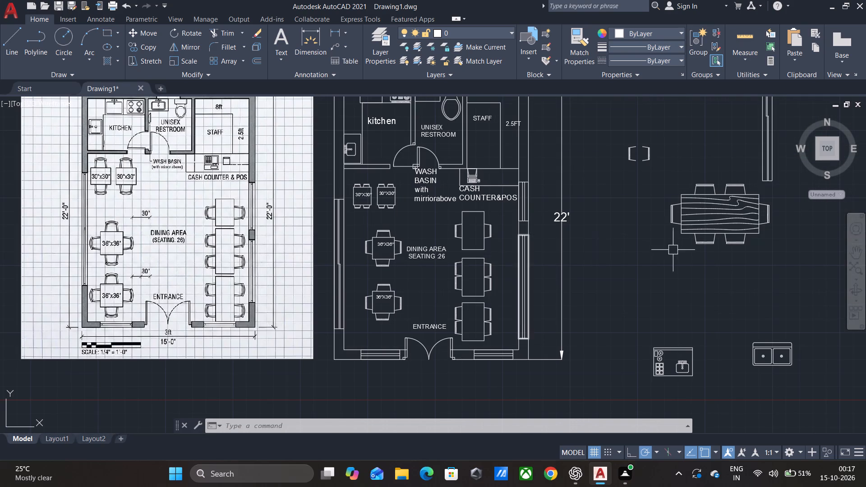
Move all the spare furniture, window and kitchen blocks beside the floor plan farther away from it.
{"action": "middle_click_drag", "start_coordinate": [658, 244], "coordinate": [527, 290]}
{"action": "scroll", "coordinate": [467, 251], "scroll_direction": "down", "scroll_amount": 2}
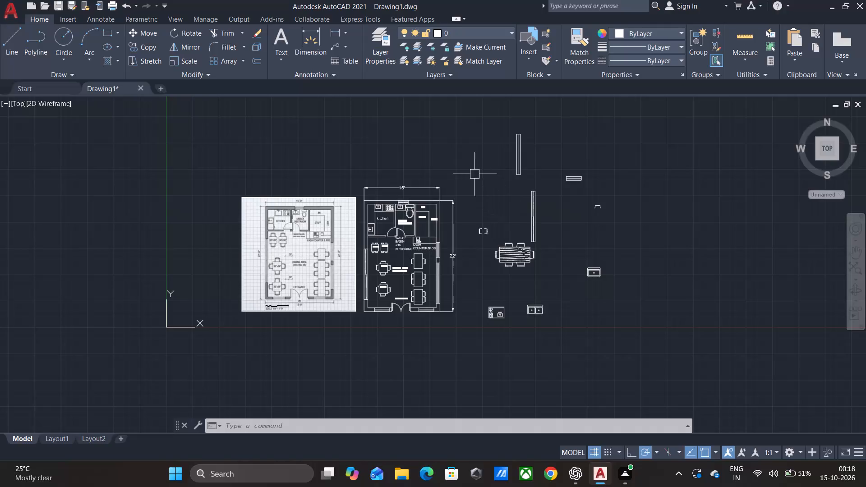
{"action": "left_click_drag", "start_coordinate": [454, 108], "coordinate": [488, 132]}
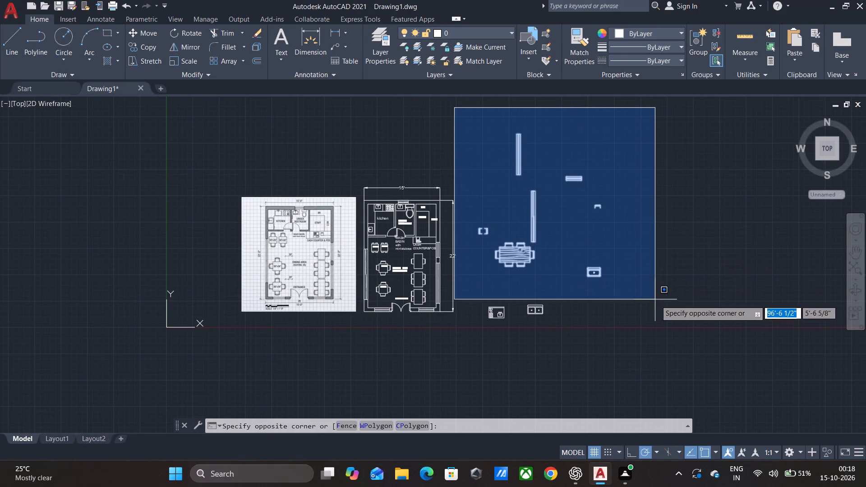
{"action": "left_click", "coordinate": [682, 319]}
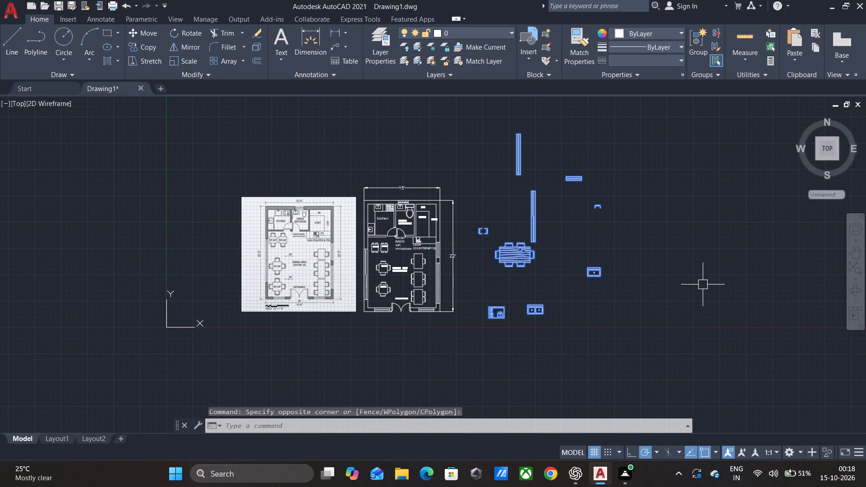
{"action": "scroll", "coordinate": [696, 278], "scroll_direction": "up", "scroll_amount": 1}
{"action": "key", "text": "m"}
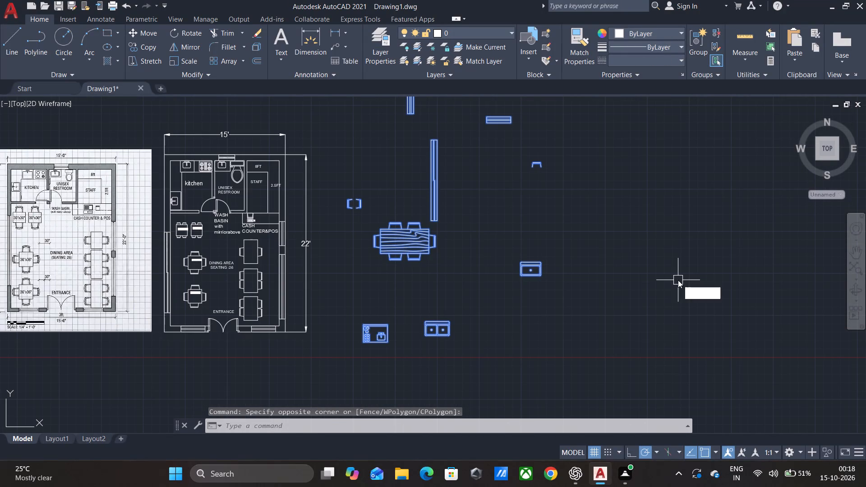
{"action": "left_click", "coordinate": [710, 305]}
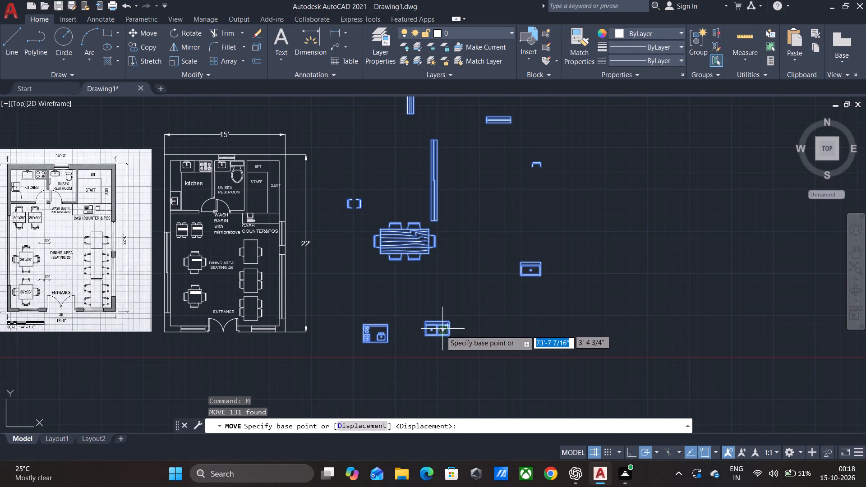
{"action": "left_click", "coordinate": [440, 333]}
{"action": "left_click", "coordinate": [677, 306]}
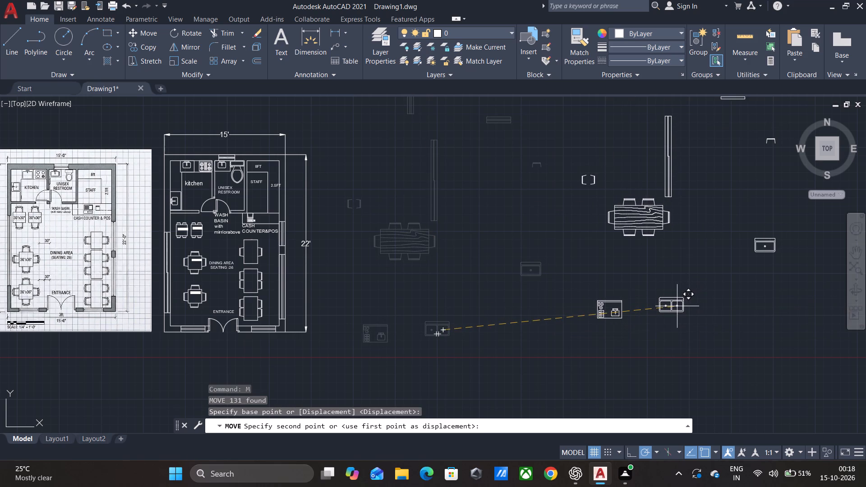
Delete the reference image beside the floor plan.
{"action": "scroll", "coordinate": [681, 294], "scroll_direction": "down", "scroll_amount": 2}
{"action": "scroll", "coordinate": [578, 265], "scroll_direction": "up", "scroll_amount": 1}
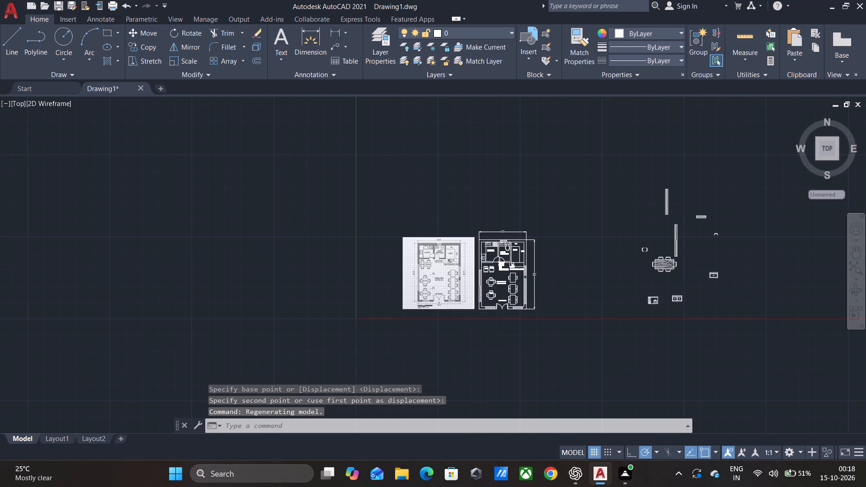
{"action": "middle_click_drag", "start_coordinate": [578, 265], "coordinate": [585, 256]}
{"action": "scroll", "coordinate": [578, 265], "scroll_direction": "up", "scroll_amount": 1}
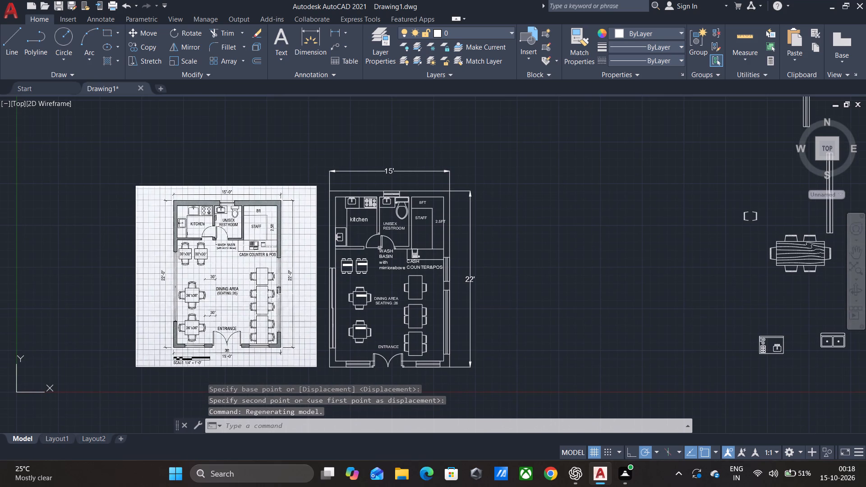
{"action": "key", "text": "Escape"}
{"action": "left_click", "coordinate": [221, 248]}
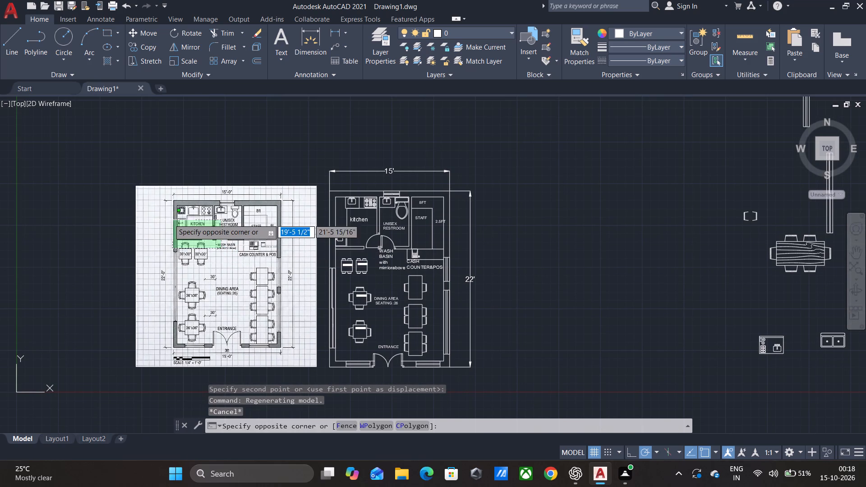
{"action": "left_click", "coordinate": [124, 193]}
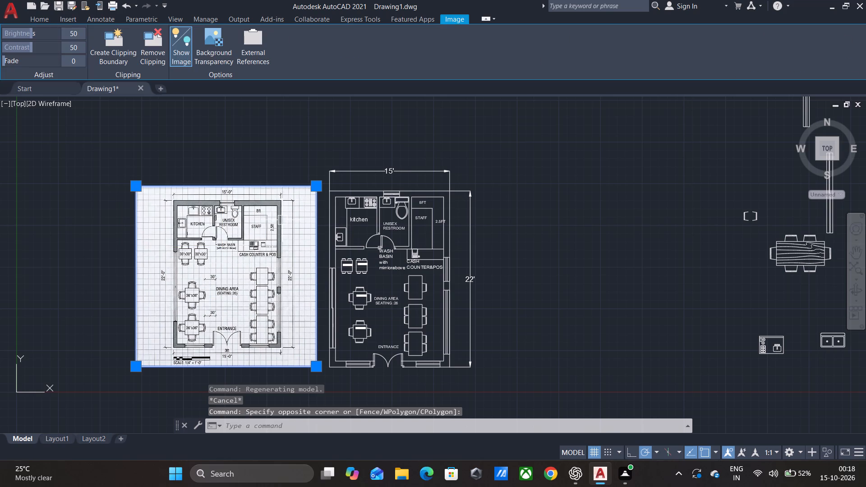
{"action": "key", "text": "Delete"}
Join all the objects of the floor plan, selecting the whole plan together with its dimensions.
{"action": "scroll", "coordinate": [346, 218], "scroll_direction": "down", "scroll_amount": 1}
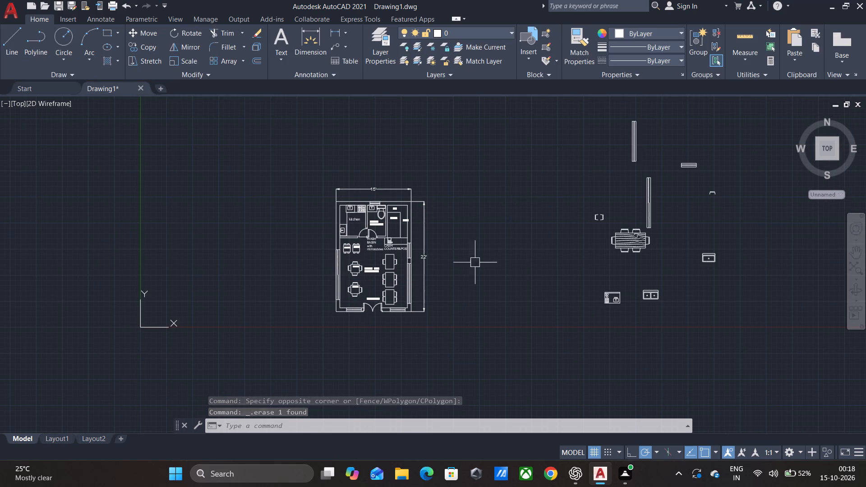
{"action": "left_click", "coordinate": [463, 329]}
{"action": "left_click", "coordinate": [257, 133]}
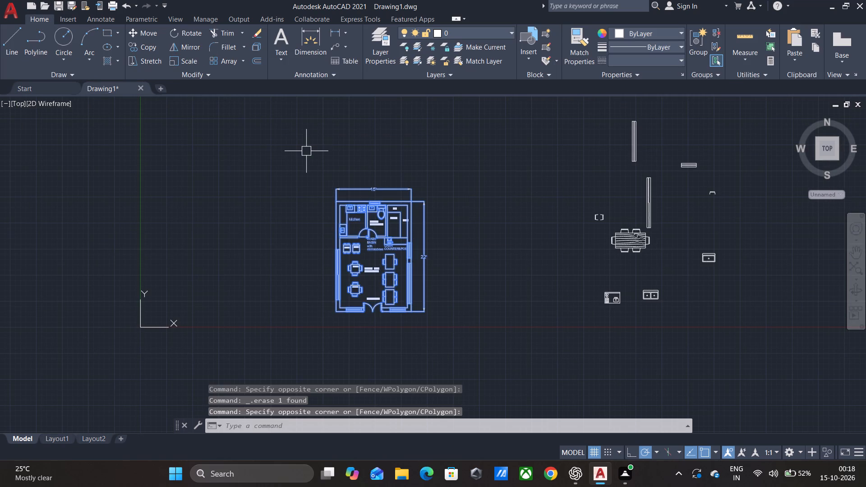
{"action": "key", "text": "j"}
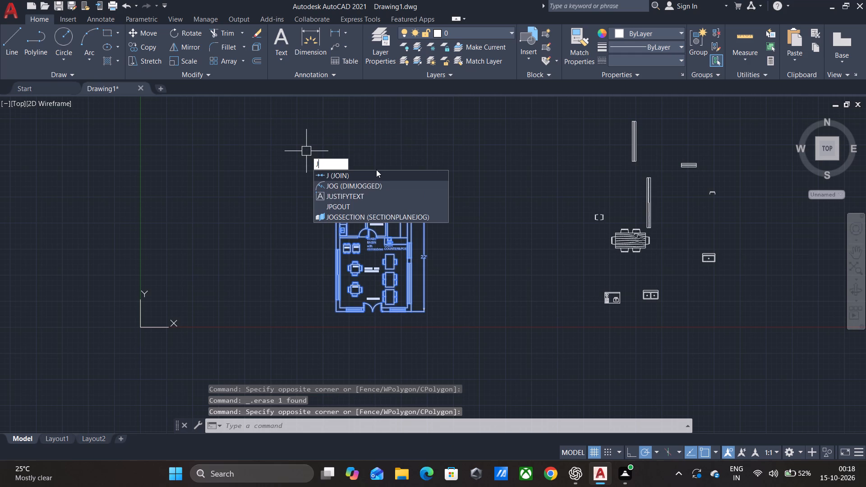
{"action": "left_click", "coordinate": [374, 178]}
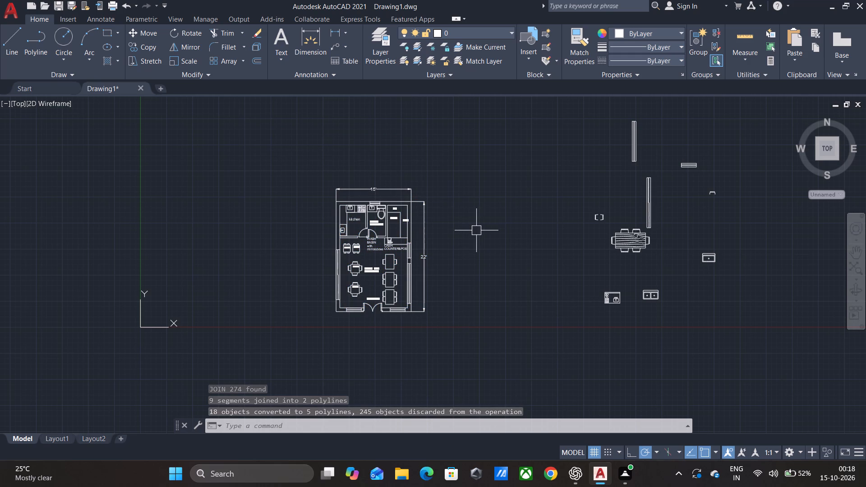
{"action": "key", "text": "Escape"}
{"action": "key", "text": "Escape"}
{"action": "key", "text": "Escape"}
{"action": "key", "text": "Escape"}
{"action": "key", "text": "Escape"}
{"action": "key", "text": "Escape"}
{"action": "key", "text": "Escape"}
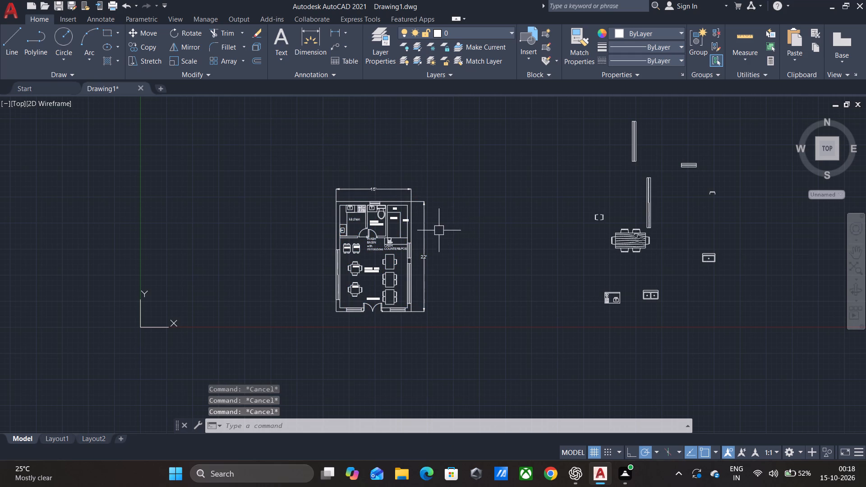
Start a plot of the model and choose AutoCAD PDF (High Quality Print).pc3 as the plotter.
{"action": "middle_click_drag", "start_coordinate": [449, 228], "coordinate": [479, 225]}
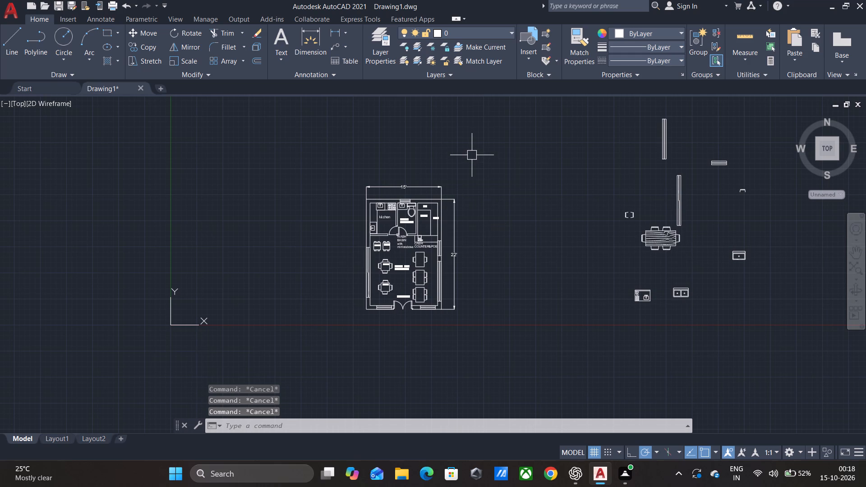
{"action": "key", "text": "ctrl+p"}
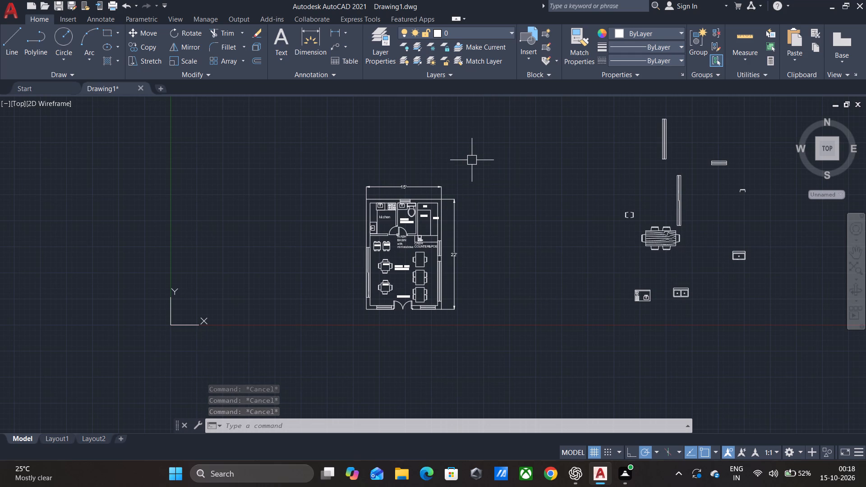
{"action": "left_click", "coordinate": [364, 149]}
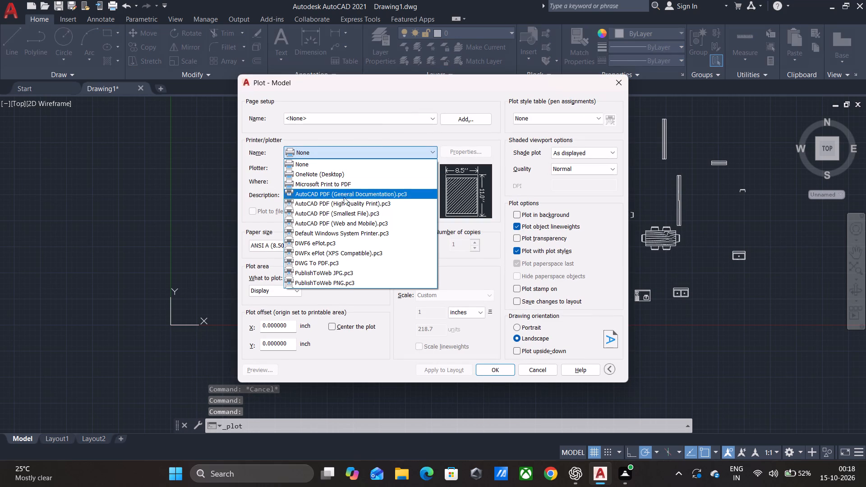
{"action": "left_click", "coordinate": [346, 200]}
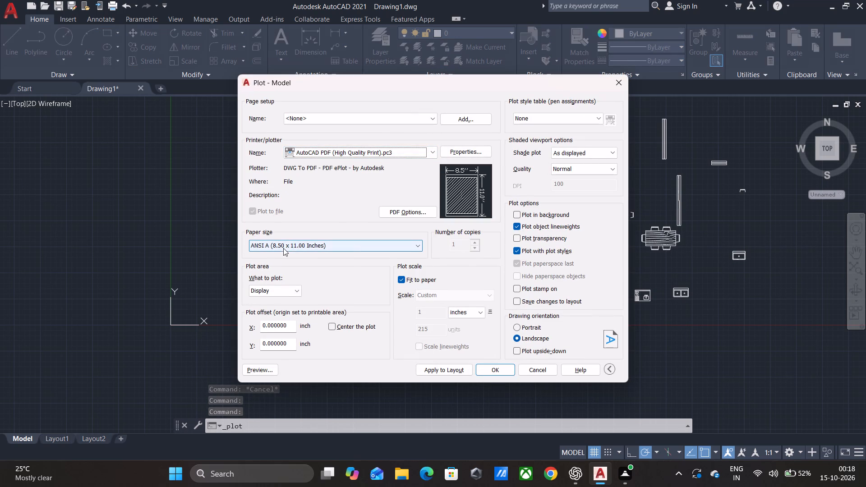
Set the plot's paper size to ARCH full bleed D (24.00 x 36.00 Inches).
{"action": "left_click", "coordinate": [299, 244]}
{"action": "scroll", "coordinate": [299, 265], "scroll_direction": "up", "scroll_amount": 1}
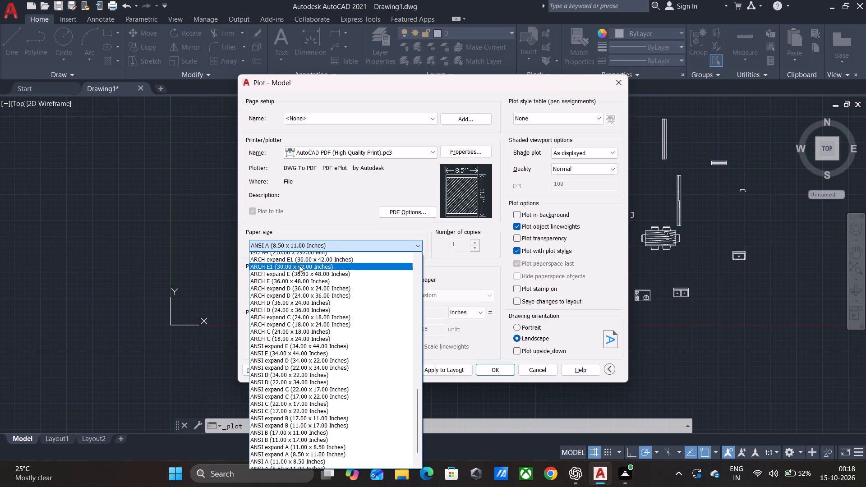
{"action": "scroll", "coordinate": [299, 265], "scroll_direction": "up", "scroll_amount": 11}
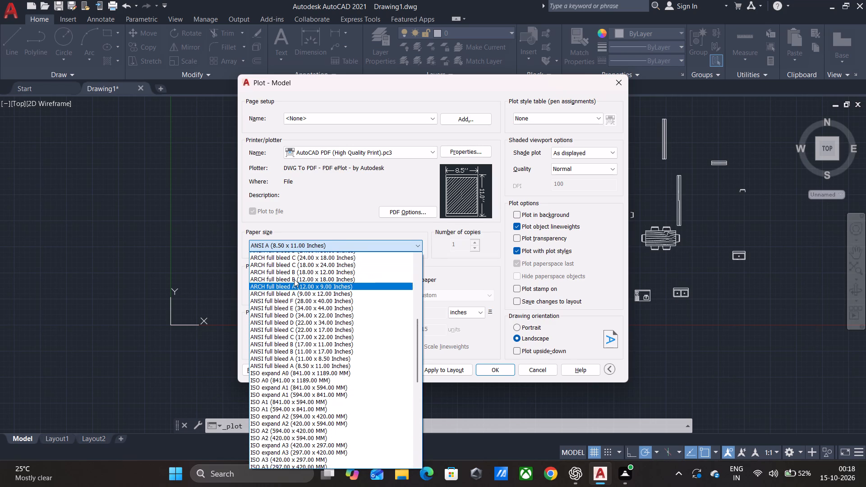
{"action": "scroll", "coordinate": [294, 279], "scroll_direction": "up", "scroll_amount": 1}
{"action": "left_click", "coordinate": [295, 281]}
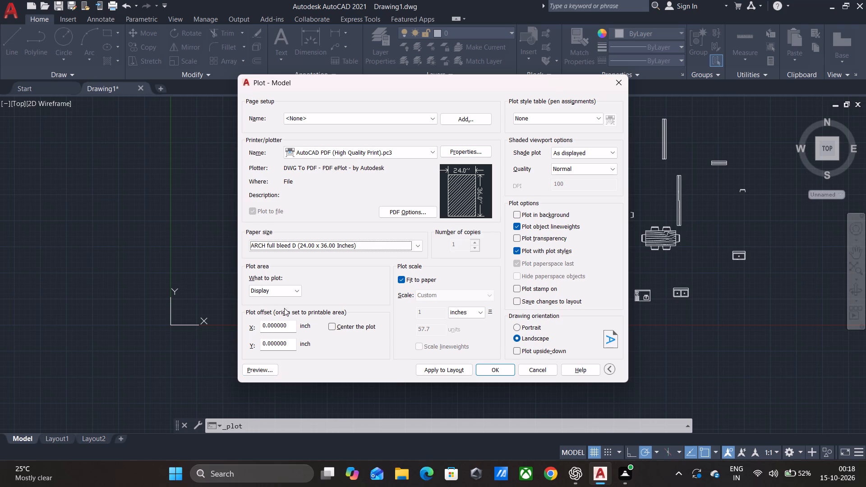
Set the plot area to a window enclosing the whole floor plan and its overall dimensions, leaving out the spare blocks.
{"action": "left_click", "coordinate": [285, 289]}
{"action": "left_click", "coordinate": [275, 324]}
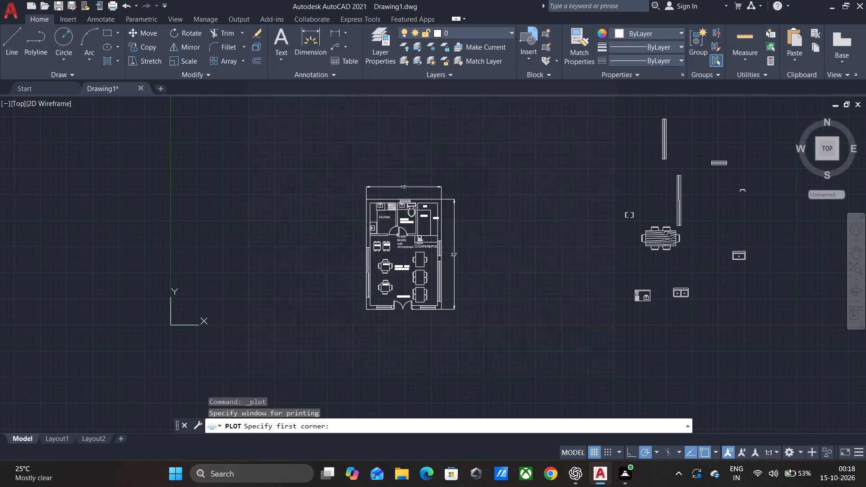
{"action": "left_click", "coordinate": [346, 169]}
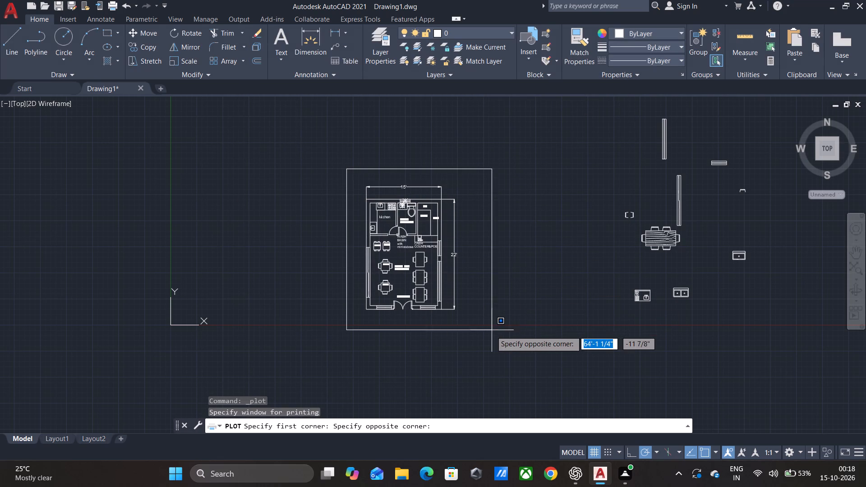
{"action": "left_click", "coordinate": [479, 320]}
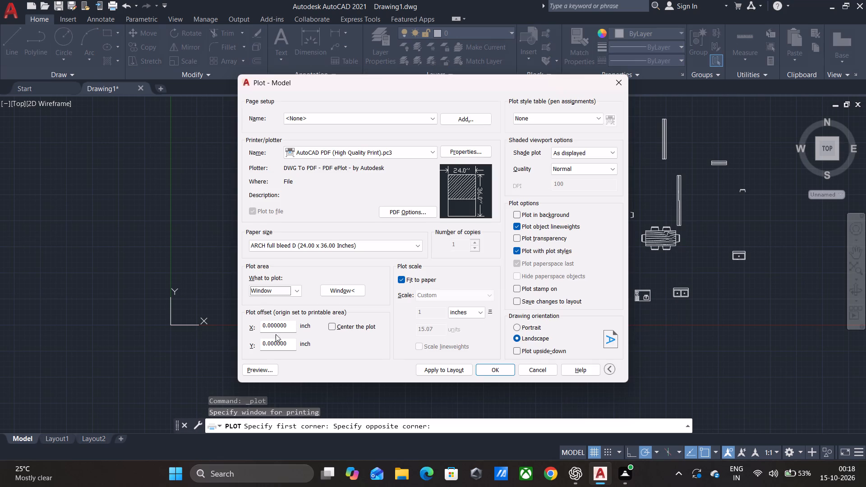
Preview the plot and examine the floor plan's doors, labels, kitchen, restroom, dining tables, entrance and overall dimensions up close.
{"action": "left_click", "coordinate": [260, 370]}
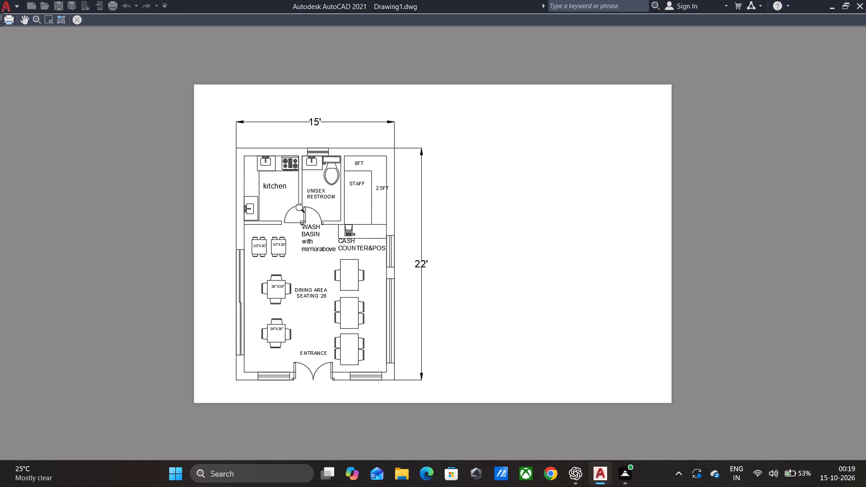
{"action": "scroll", "coordinate": [302, 207], "scroll_direction": "up", "scroll_amount": 3}
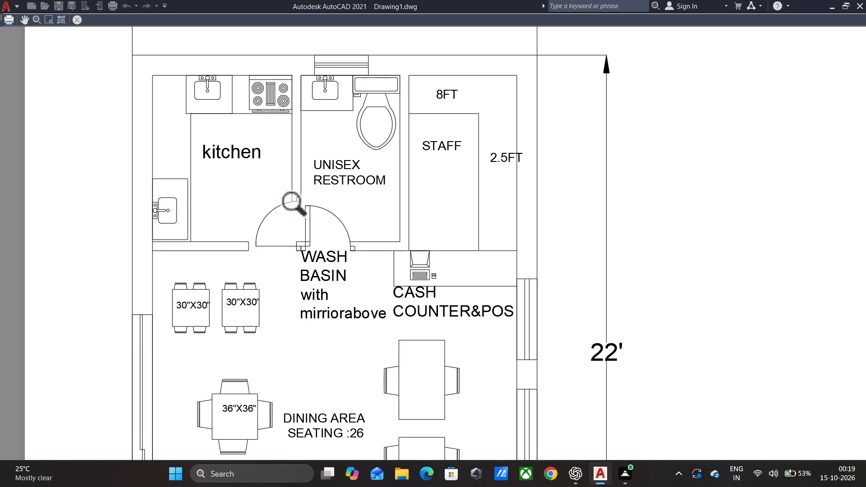
{"action": "scroll", "coordinate": [328, 236], "scroll_direction": "up", "scroll_amount": 3}
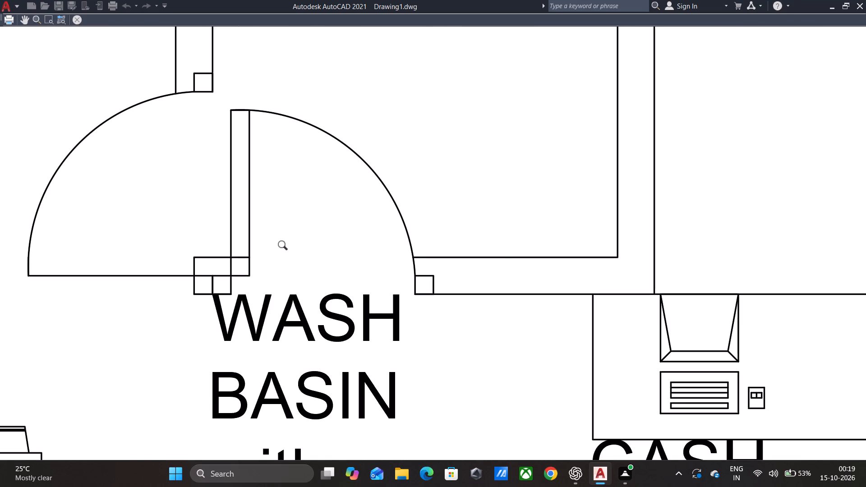
{"action": "scroll", "coordinate": [259, 266], "scroll_direction": "up", "scroll_amount": 3}
{"action": "scroll", "coordinate": [208, 239], "scroll_direction": "up", "scroll_amount": 4}
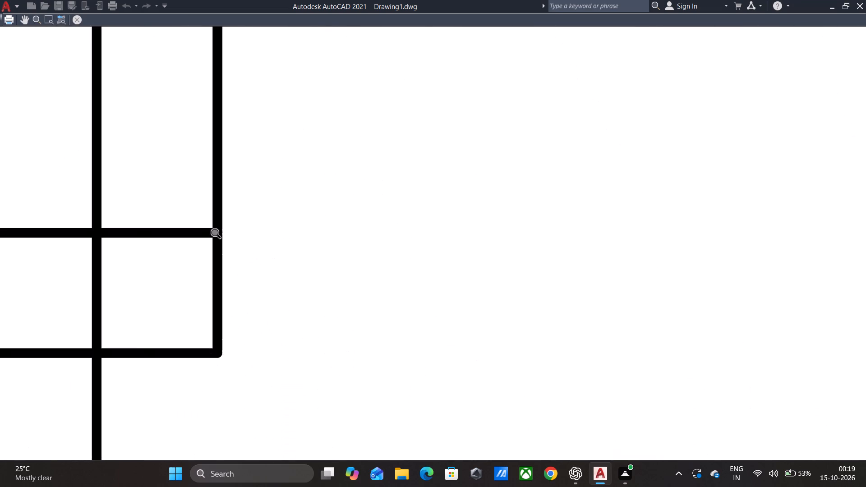
{"action": "scroll", "coordinate": [219, 235], "scroll_direction": "up", "scroll_amount": 4}
{"action": "scroll", "coordinate": [219, 235], "scroll_direction": "down", "scroll_amount": 9}
{"action": "scroll", "coordinate": [175, 338], "scroll_direction": "up", "scroll_amount": 2}
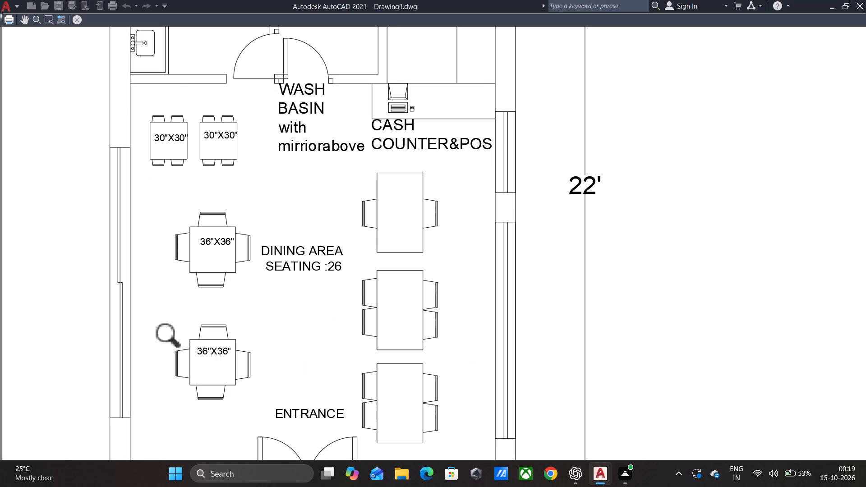
{"action": "scroll", "coordinate": [175, 338], "scroll_direction": "down", "scroll_amount": 1}
{"action": "scroll", "coordinate": [317, 181], "scroll_direction": "up", "scroll_amount": 2}
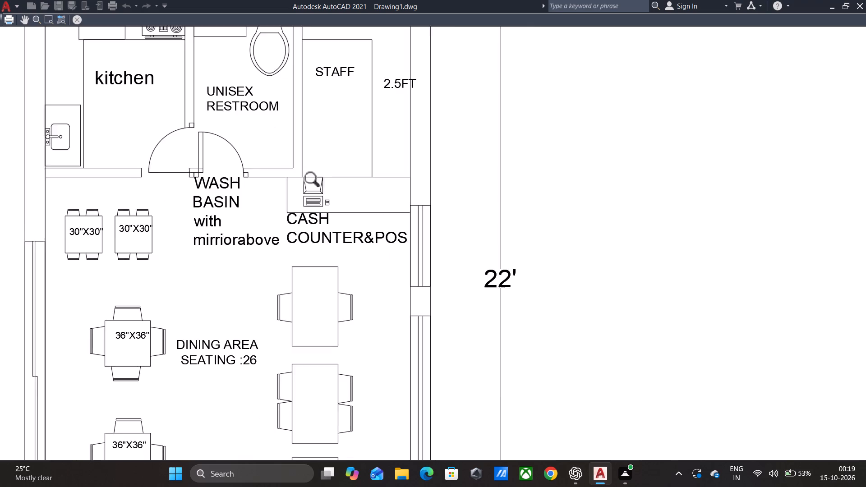
{"action": "scroll", "coordinate": [317, 181], "scroll_direction": "up", "scroll_amount": 2}
{"action": "scroll", "coordinate": [317, 181], "scroll_direction": "down", "scroll_amount": 2}
{"action": "scroll", "coordinate": [317, 181], "scroll_direction": "up", "scroll_amount": 2}
{"action": "scroll", "coordinate": [317, 181], "scroll_direction": "down", "scroll_amount": 2}
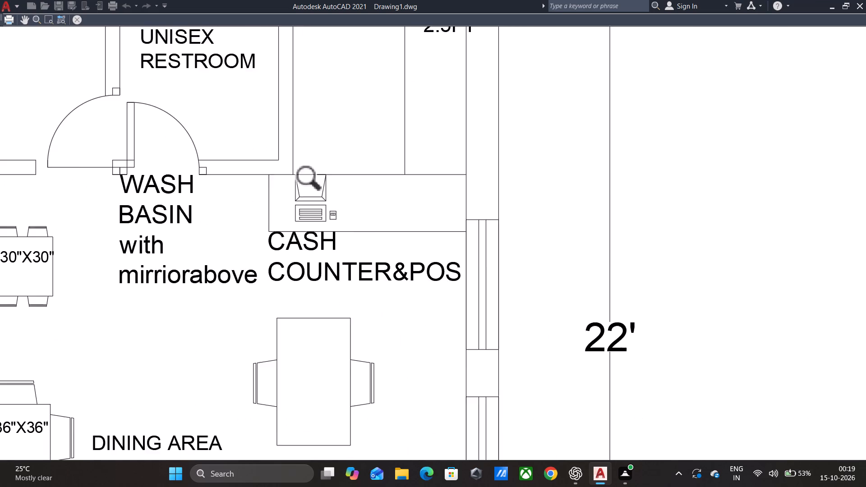
{"action": "scroll", "coordinate": [317, 181], "scroll_direction": "down", "scroll_amount": 6}
{"action": "scroll", "coordinate": [306, 210], "scroll_direction": "up", "scroll_amount": 2}
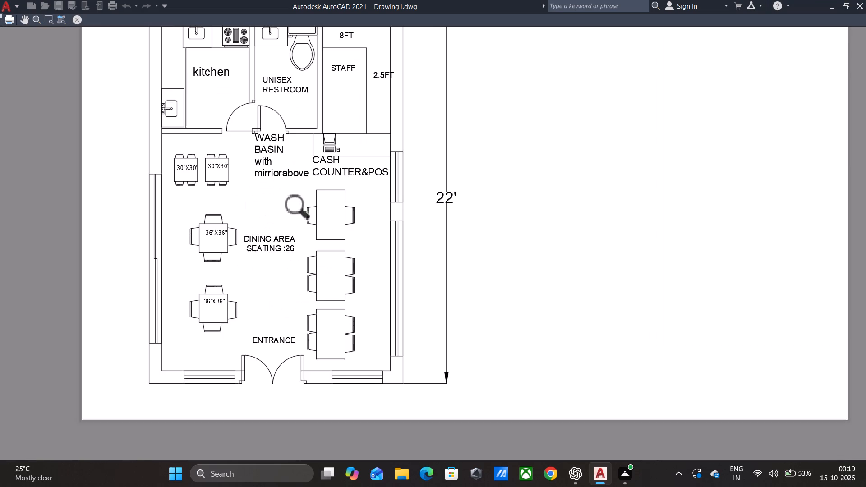
{"action": "scroll", "coordinate": [312, 307], "scroll_direction": "up", "scroll_amount": 4}
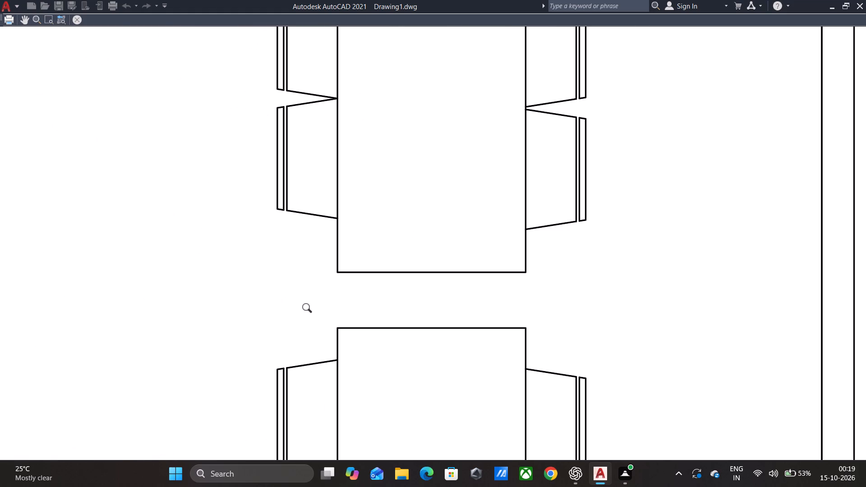
{"action": "middle_click_drag", "start_coordinate": [310, 317], "coordinate": [383, 179]}
{"action": "scroll", "coordinate": [353, 289], "scroll_direction": "up", "scroll_amount": 3}
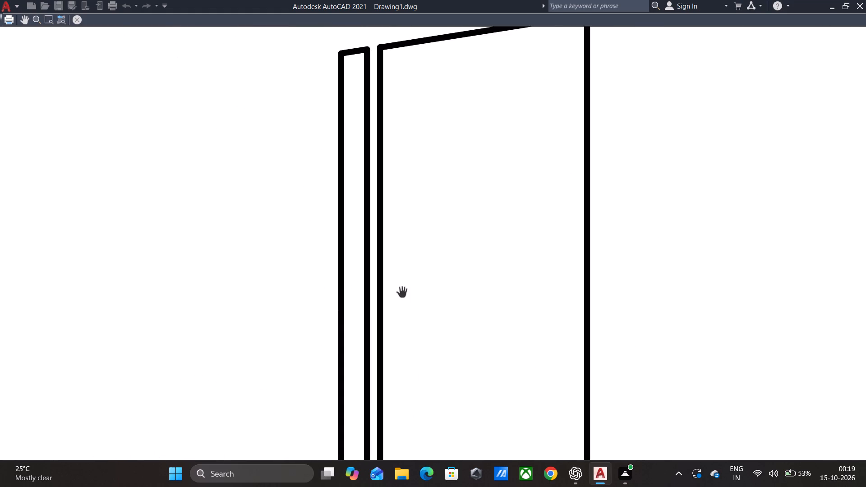
{"action": "scroll", "coordinate": [401, 293], "scroll_direction": "up", "scroll_amount": 1}
{"action": "scroll", "coordinate": [401, 293], "scroll_direction": "down", "scroll_amount": 8}
{"action": "scroll", "coordinate": [369, 306], "scroll_direction": "up", "scroll_amount": 2}
{"action": "middle_click_drag", "start_coordinate": [369, 307], "coordinate": [313, 285]}
{"action": "scroll", "coordinate": [578, 385], "scroll_direction": "up", "scroll_amount": 2}
{"action": "scroll", "coordinate": [578, 384], "scroll_direction": "down", "scroll_amount": 2}
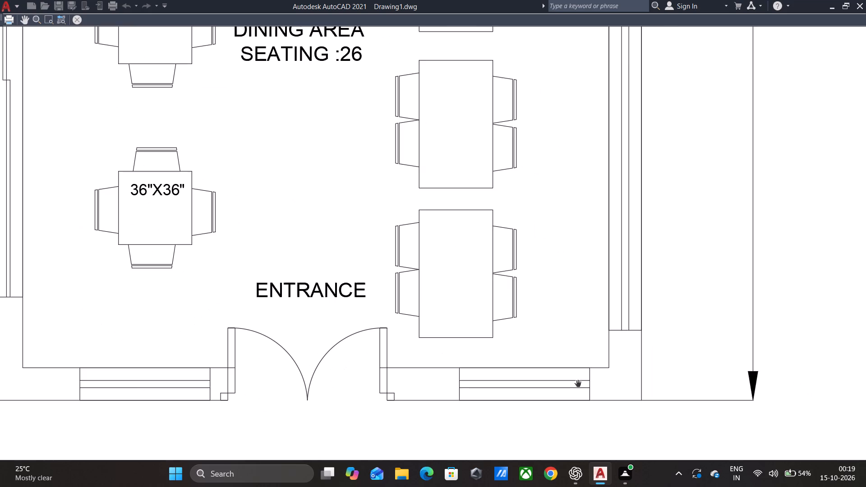
{"action": "scroll", "coordinate": [764, 386], "scroll_direction": "up", "scroll_amount": 2}
{"action": "scroll", "coordinate": [763, 386], "scroll_direction": "down", "scroll_amount": 5}
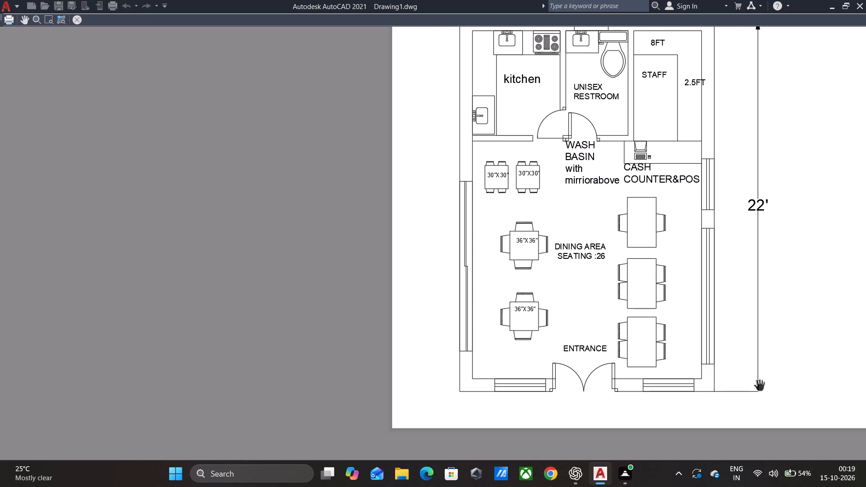
{"action": "middle_click_drag", "start_coordinate": [667, 324], "coordinate": [637, 363]}
{"action": "scroll", "coordinate": [638, 346], "scroll_direction": "down", "scroll_amount": 1}
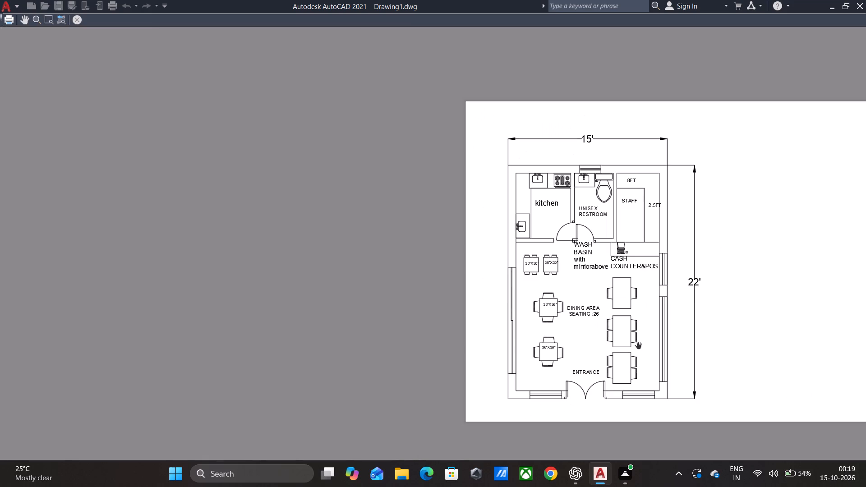
{"action": "scroll", "coordinate": [561, 173], "scroll_direction": "up", "scroll_amount": 4}
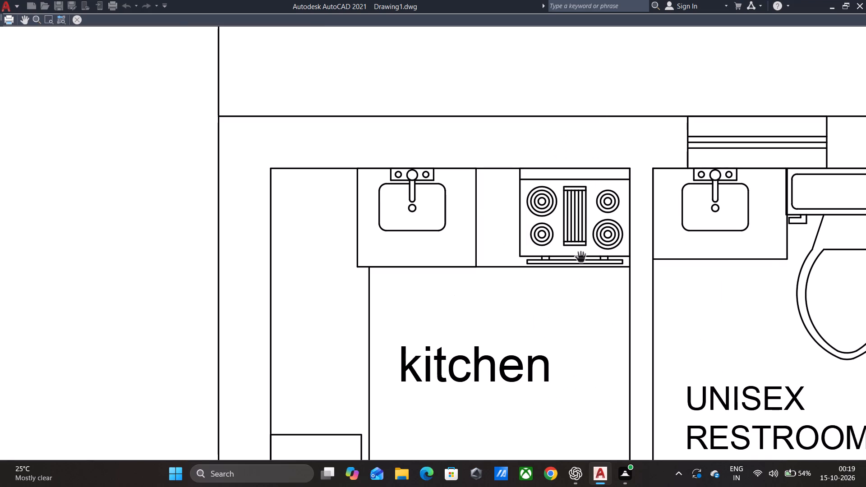
{"action": "scroll", "coordinate": [580, 257], "scroll_direction": "down", "scroll_amount": 1}
{"action": "middle_click_drag", "start_coordinate": [588, 294], "coordinate": [551, 240]}
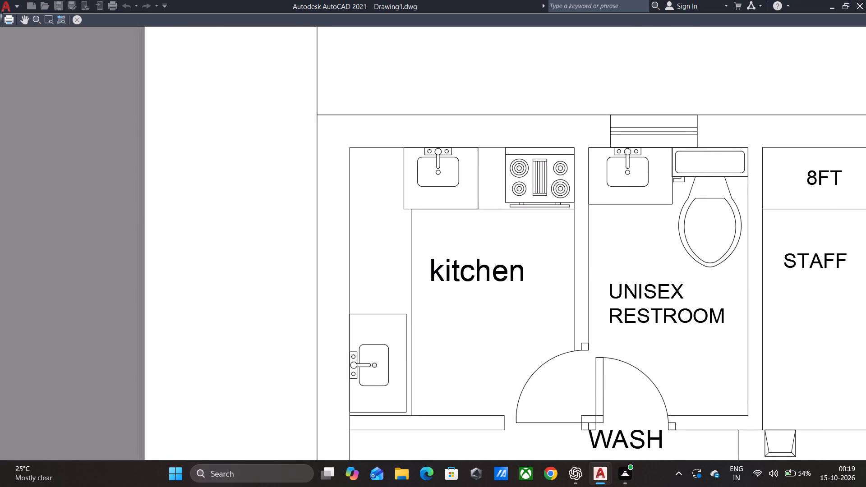
{"action": "scroll", "coordinate": [551, 240], "scroll_direction": "down", "scroll_amount": 3}
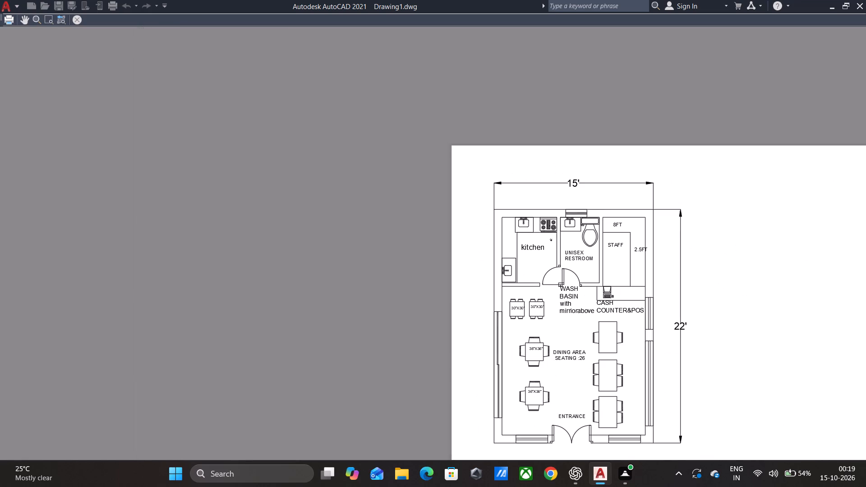
{"action": "key", "text": "Escape"}
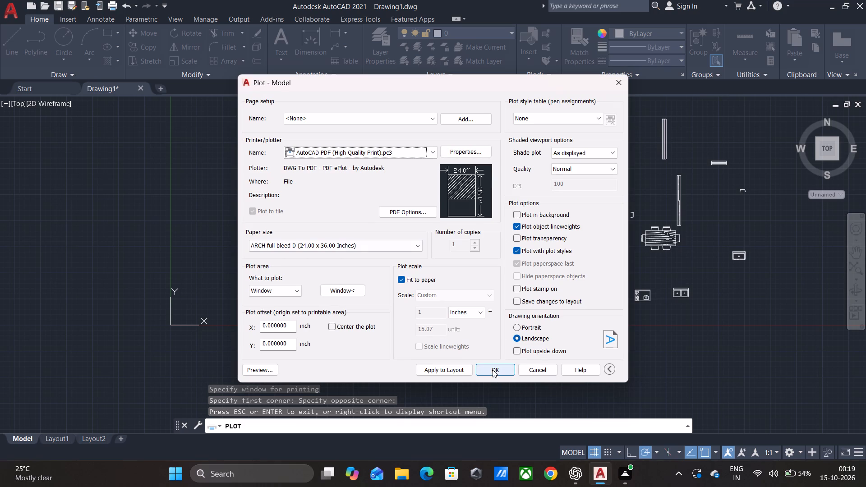
Plot the floor plan to a PDF file named "resturant dining plan" in the Documents folder.
{"action": "left_click", "coordinate": [493, 370]}
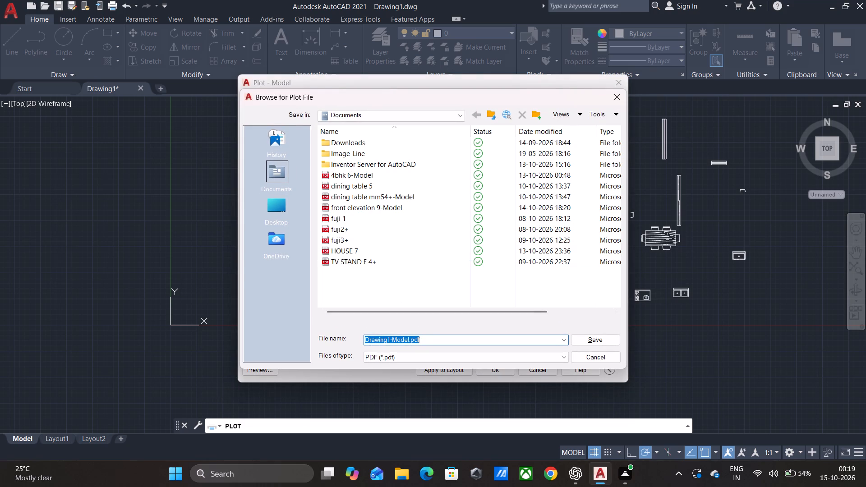
{"action": "key", "text": "BackSpace"}
{"action": "type", "text": "rest"}
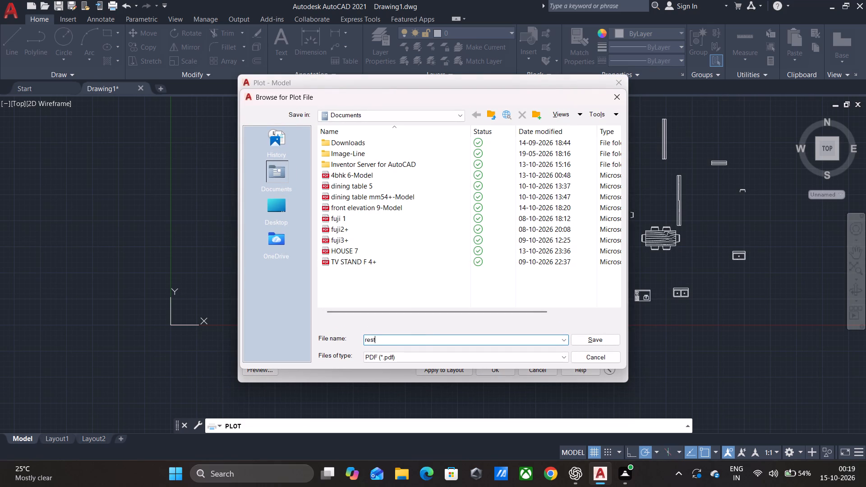
{"action": "type", "text": "urant dining pln"}
{"action": "key", "text": "space"}
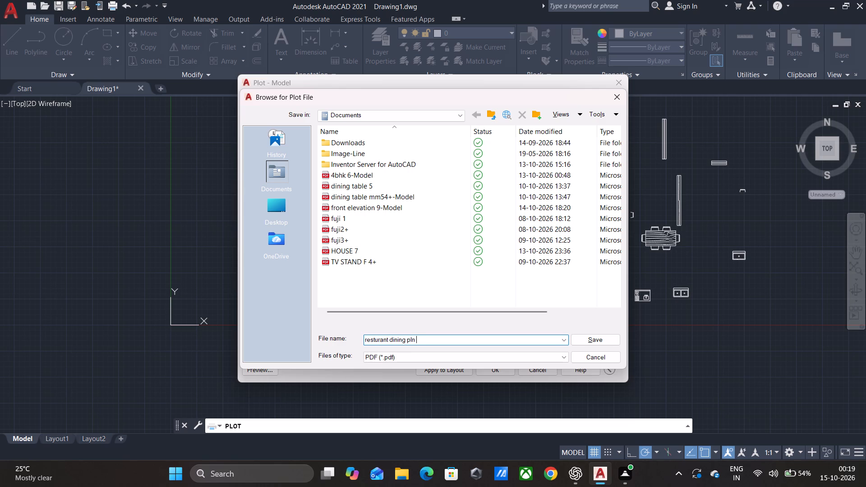
{"action": "key", "text": "BackSpace"}
{"action": "key", "text": "BackSpace"}
{"action": "type", "text": "an"}
{"action": "left_click", "coordinate": [610, 338]}
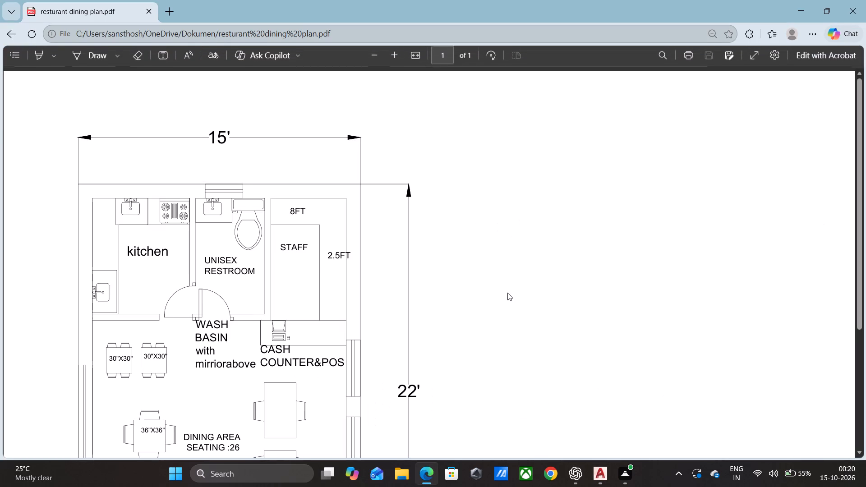
Look over the plotted PDF down to the entrance in Microsoft Edge and close it.
{"action": "scroll", "coordinate": [507, 293], "scroll_direction": "down", "scroll_amount": 4}
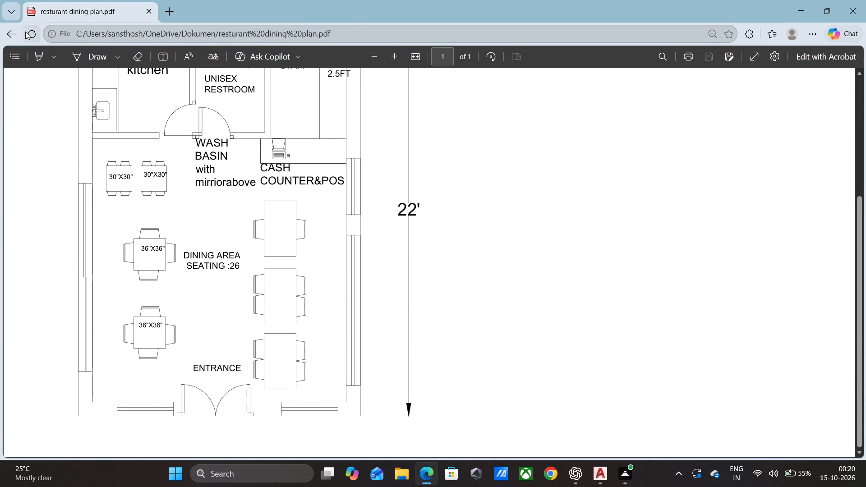
{"action": "left_click", "coordinate": [148, 12]}
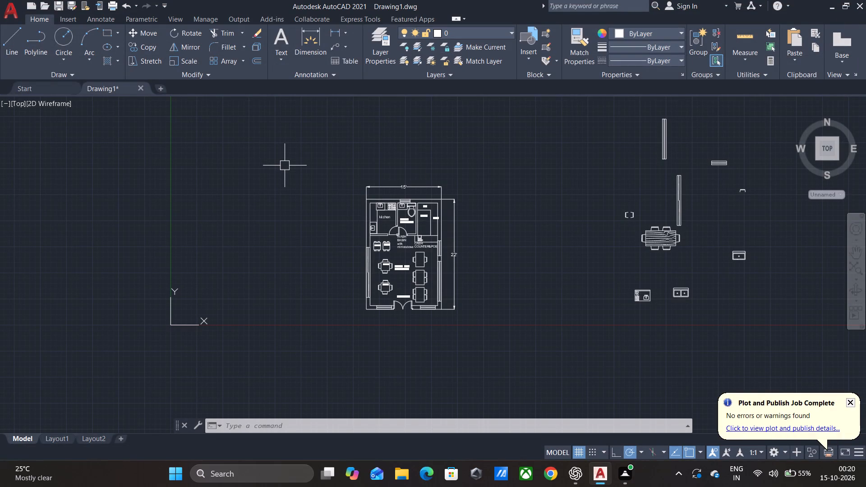
Save the drawing in AutoCAD as "resturant dining plan" in the Documents folder, in AutoCAD 2018 Drawing format.
{"action": "key", "text": "ctrl+s"}
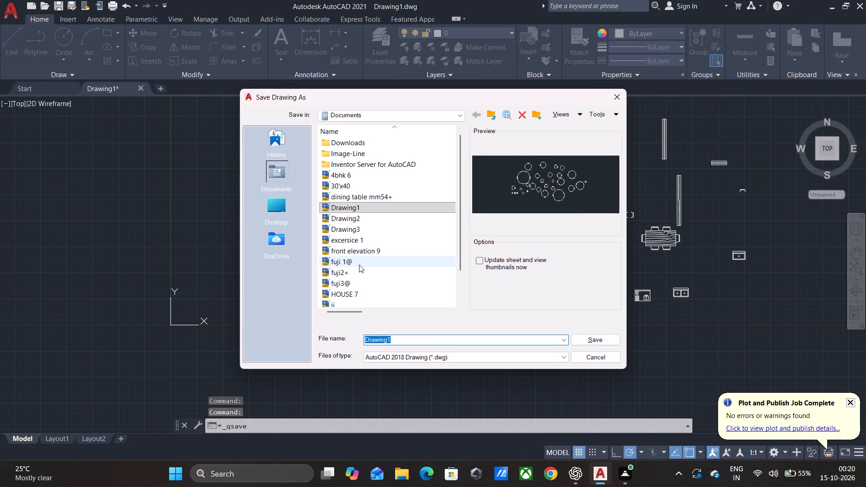
{"action": "key", "text": "BackSpace"}
{"action": "type", "text": "resturant"}
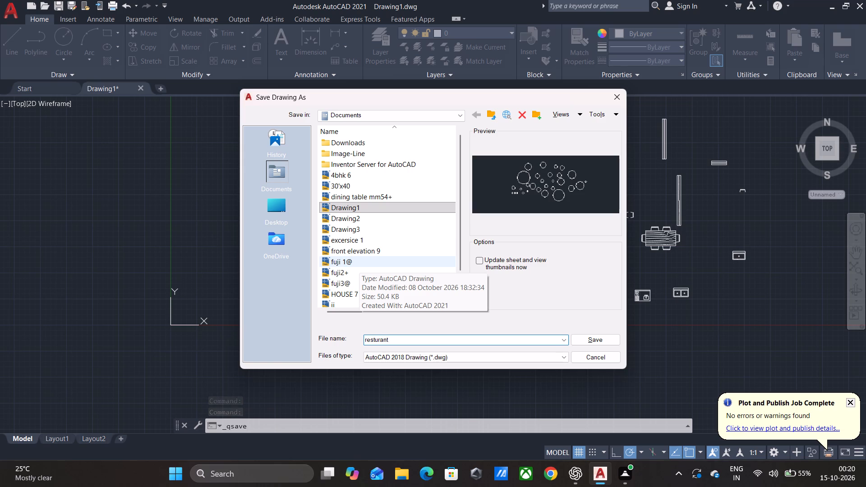
{"action": "key", "text": "space"}
{"action": "type", "text": "dining pln"}
{"action": "key", "text": "BackSpace"}
{"action": "type", "text": "an"}
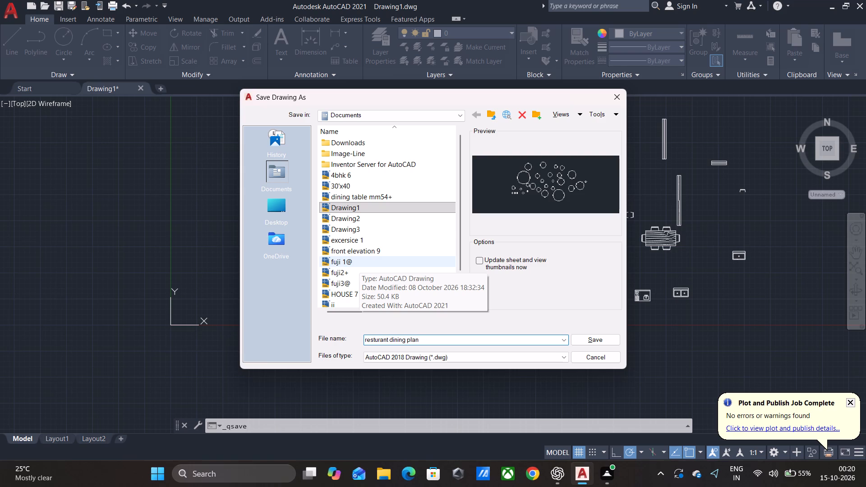
{"action": "left_click", "coordinate": [576, 340]}
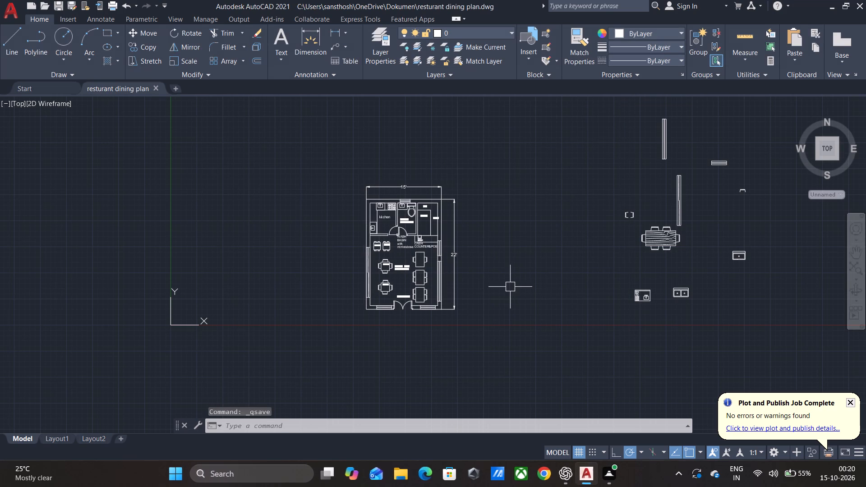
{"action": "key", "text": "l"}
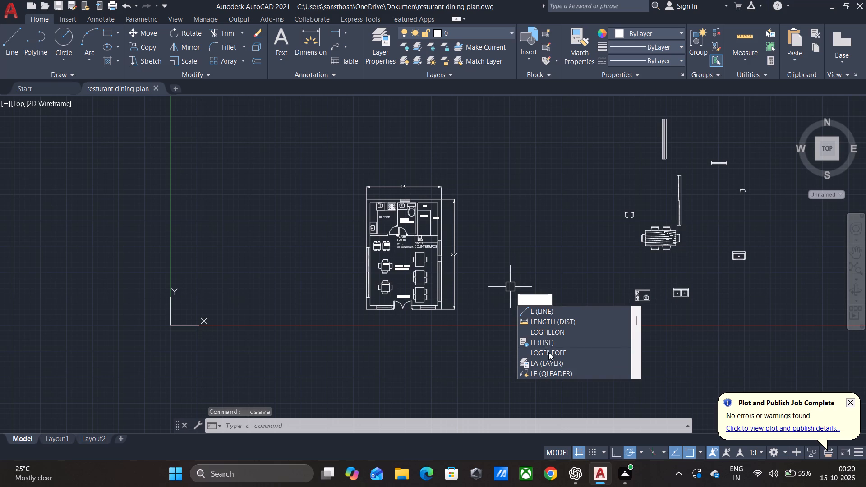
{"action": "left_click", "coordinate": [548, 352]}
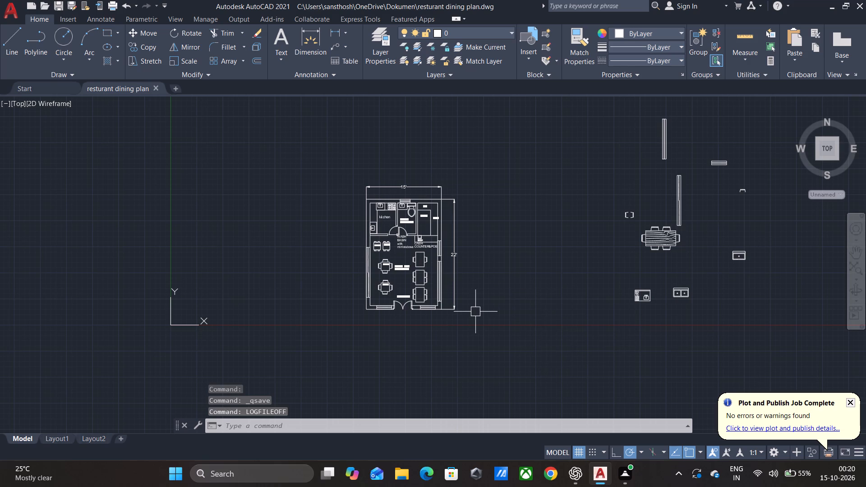
Close the restaurant floor plan drawing.
{"action": "left_click", "coordinate": [156, 87]}
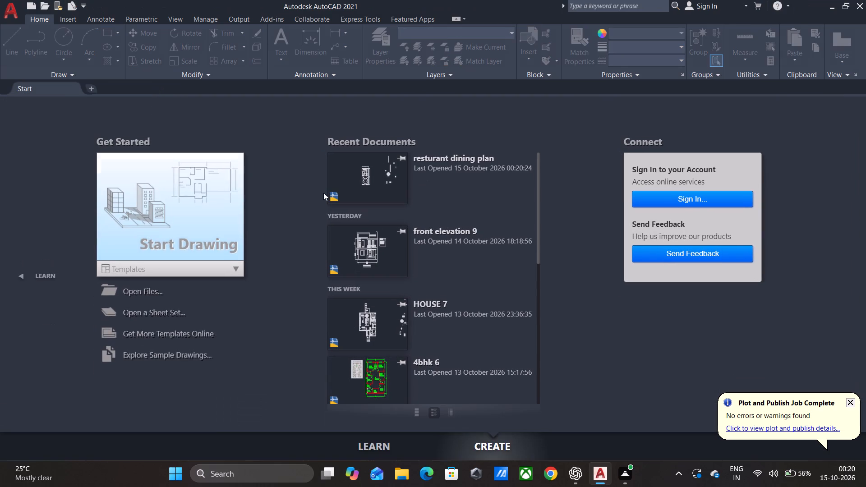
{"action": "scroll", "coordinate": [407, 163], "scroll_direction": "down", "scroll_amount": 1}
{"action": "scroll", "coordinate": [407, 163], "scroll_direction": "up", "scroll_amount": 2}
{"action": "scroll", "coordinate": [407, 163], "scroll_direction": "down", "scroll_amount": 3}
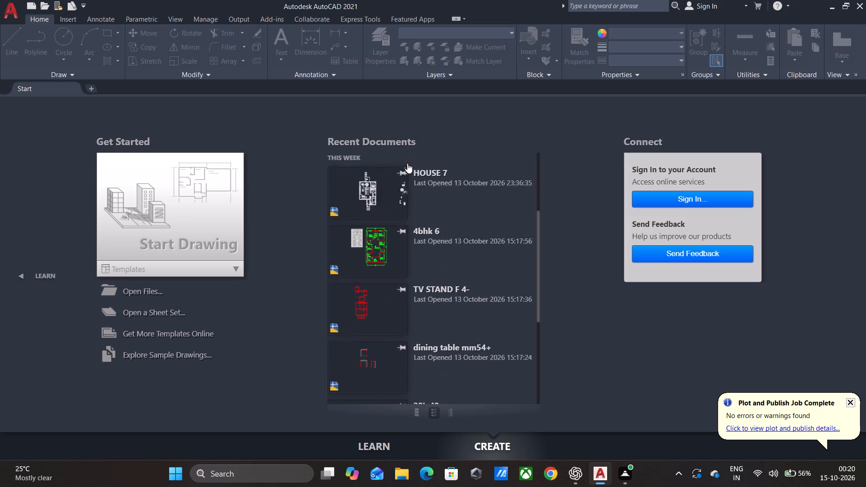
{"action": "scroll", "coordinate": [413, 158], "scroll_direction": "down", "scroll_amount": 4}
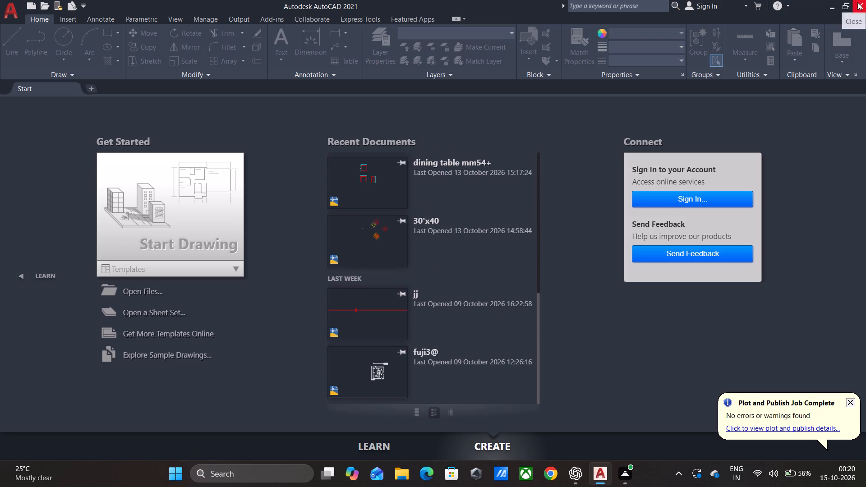